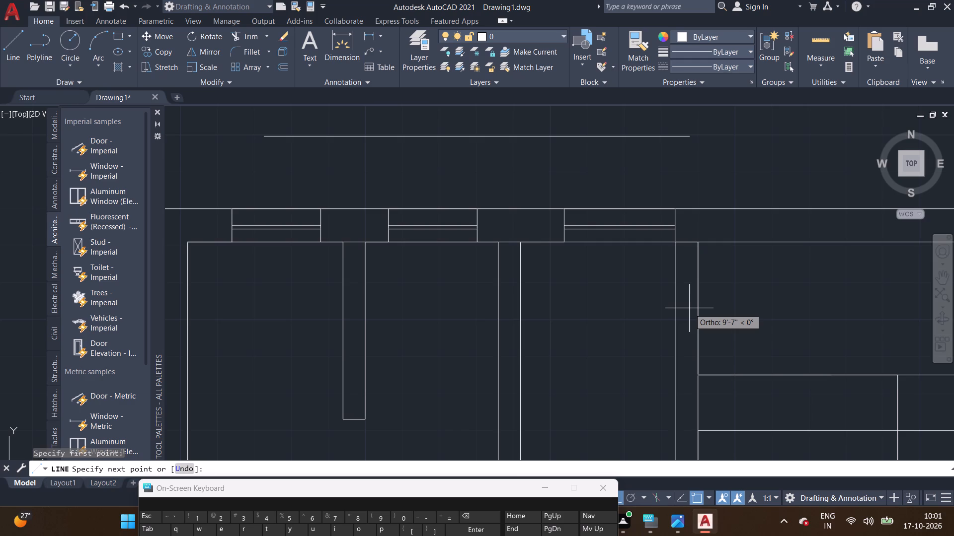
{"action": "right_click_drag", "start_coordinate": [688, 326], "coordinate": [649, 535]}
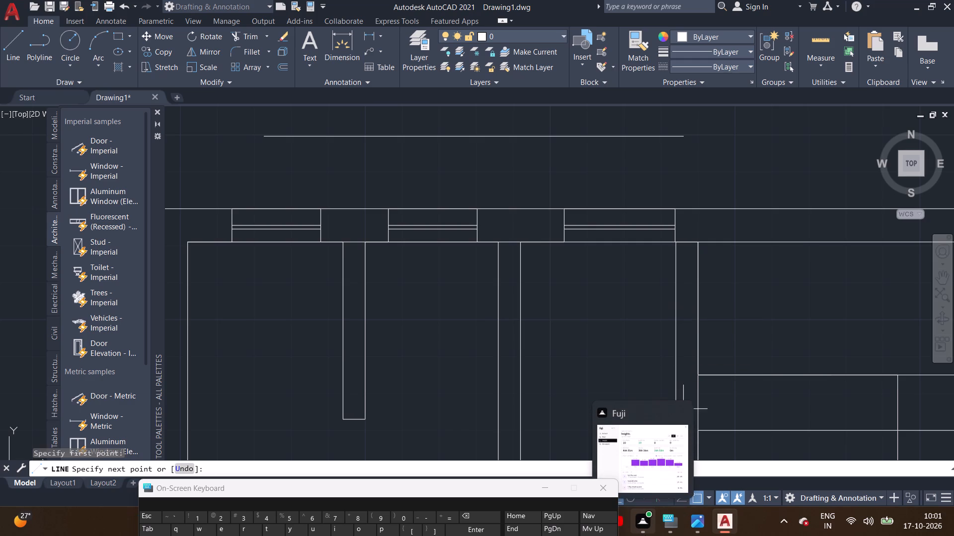
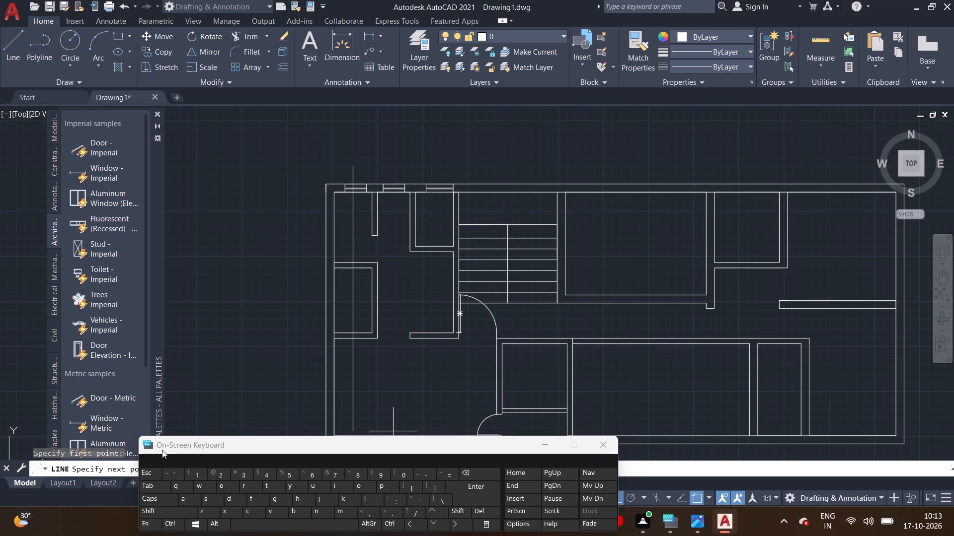
Draw a vertical line from above the westernmost north-wall window down through the plan toward the south wall.
{"action": "middle_click_drag", "start_coordinate": [407, 392], "coordinate": [401, 305]}
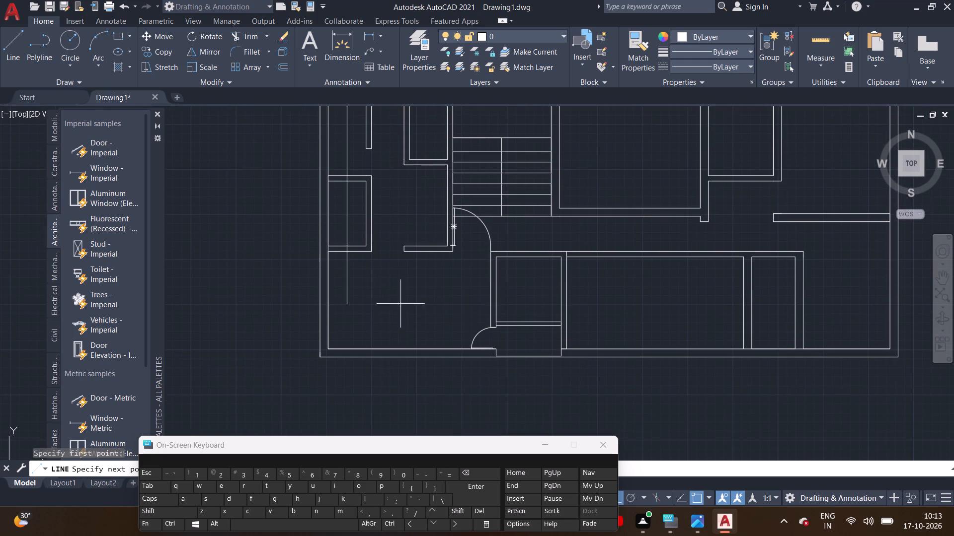
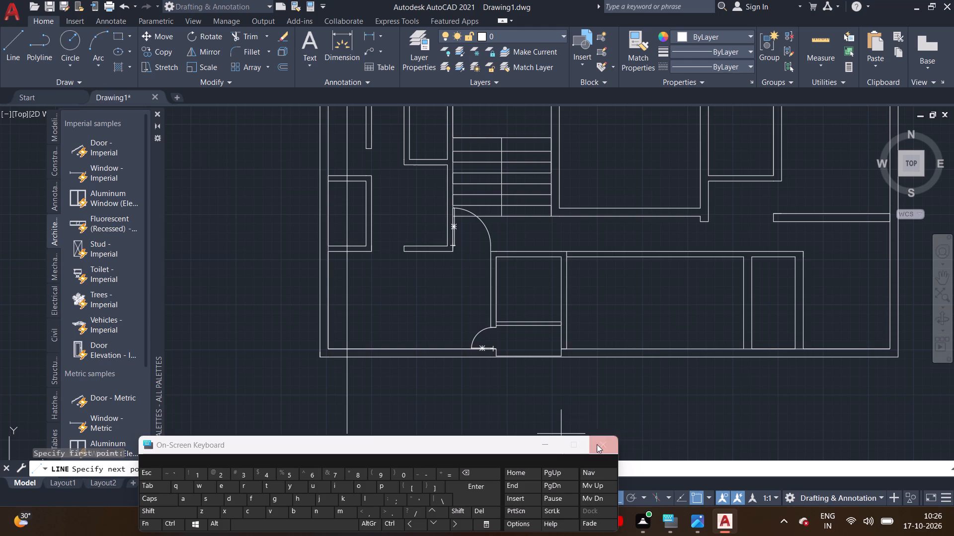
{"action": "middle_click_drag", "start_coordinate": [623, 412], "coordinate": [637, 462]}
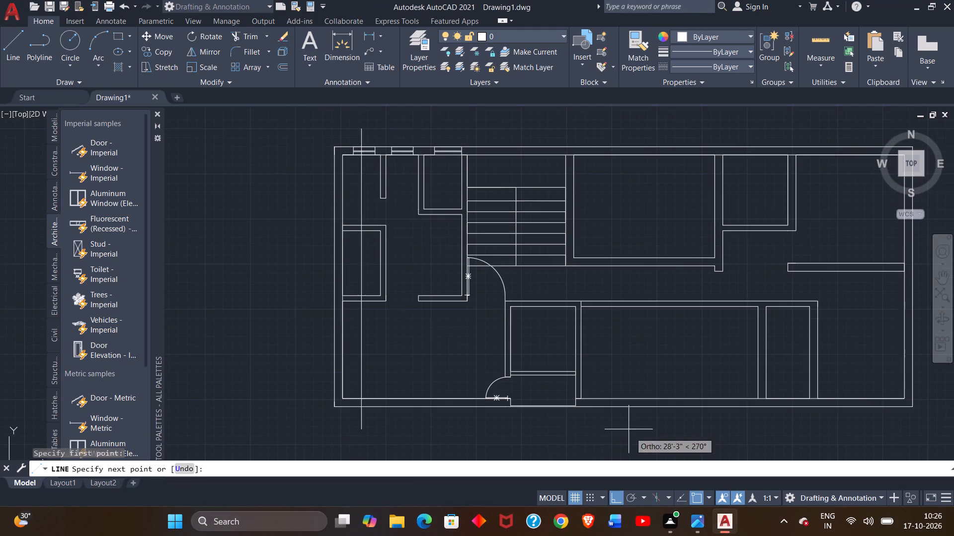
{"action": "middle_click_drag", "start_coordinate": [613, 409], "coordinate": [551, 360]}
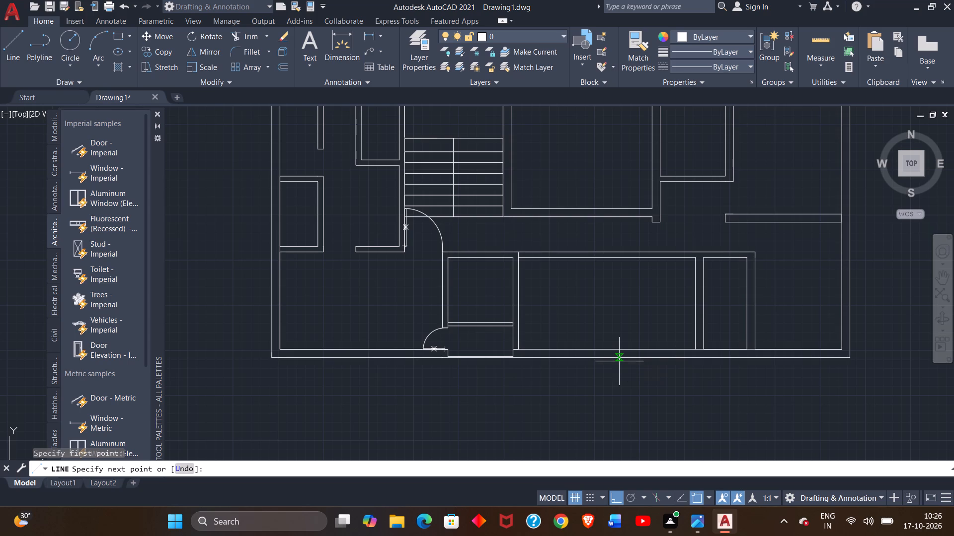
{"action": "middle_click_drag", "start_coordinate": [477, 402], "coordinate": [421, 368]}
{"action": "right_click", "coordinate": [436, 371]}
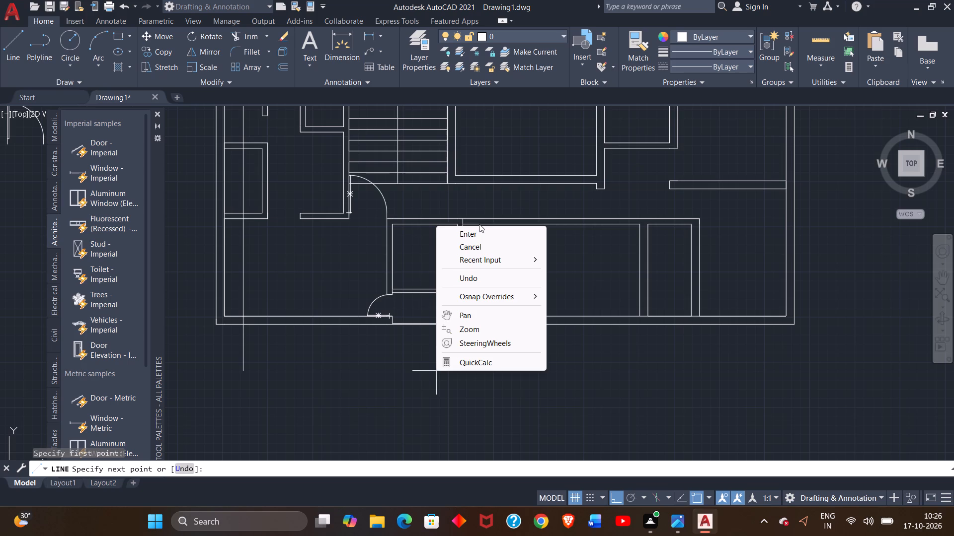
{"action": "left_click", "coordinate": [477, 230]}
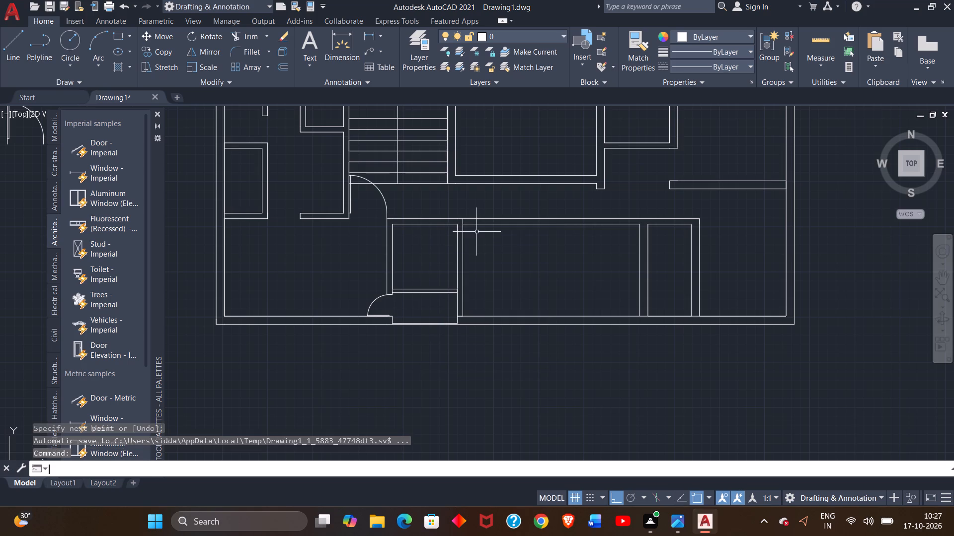
Open the On-Screen Keyboard.
{"action": "key", "text": "ctrl+super+o"}
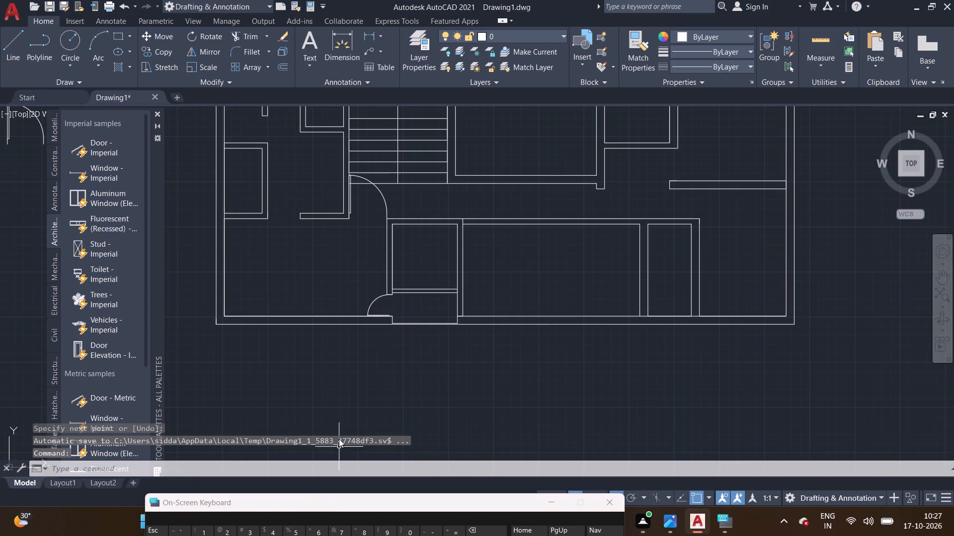
Draw a 4' wide window opening with both jamb lines in the lower plan's north wall above the staircase.
{"action": "scroll", "coordinate": [335, 402], "scroll_direction": "down", "scroll_amount": 2}
{"action": "middle_click_drag", "start_coordinate": [334, 392], "coordinate": [336, 394]}
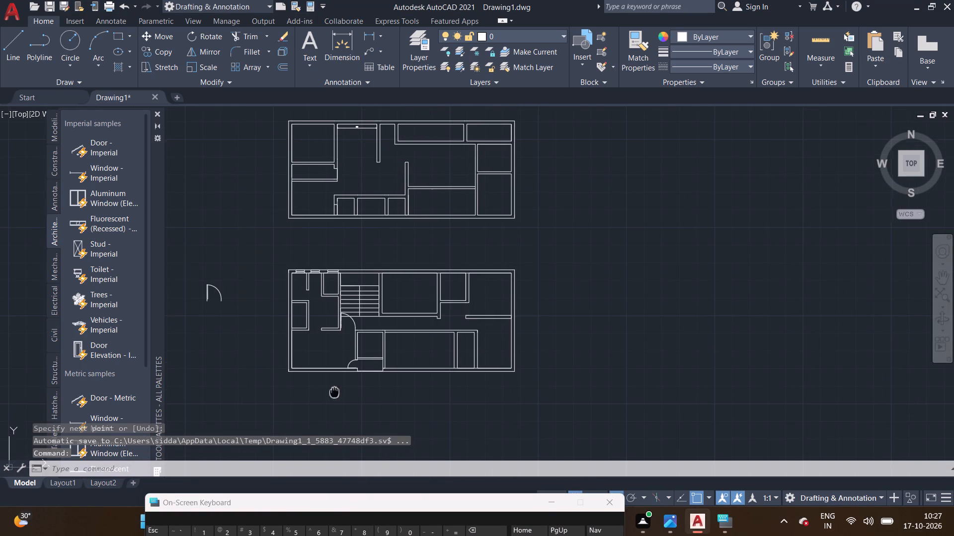
{"action": "middle_click_drag", "start_coordinate": [336, 394], "coordinate": [343, 427]}
{"action": "scroll", "coordinate": [309, 330], "scroll_direction": "up", "scroll_amount": 2}
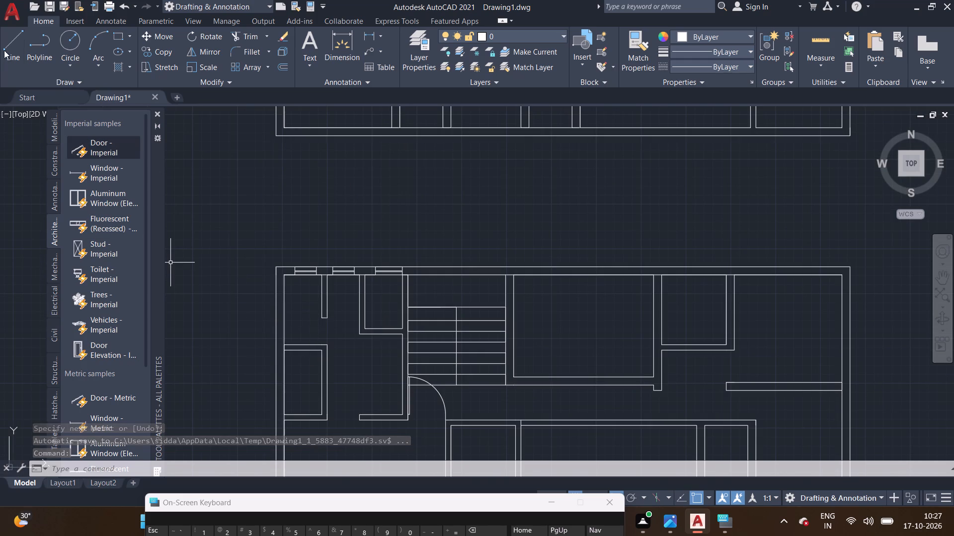
{"action": "left_click", "coordinate": [10, 50]}
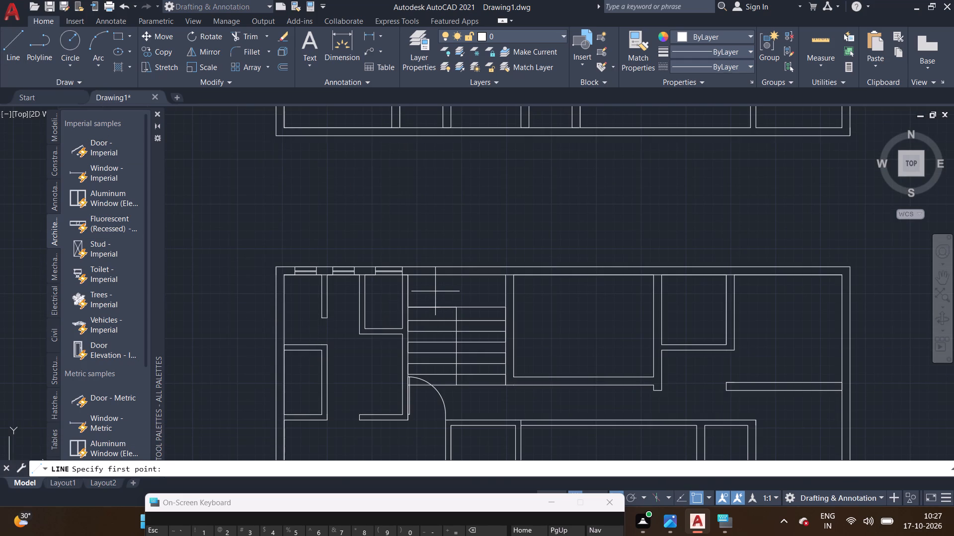
{"action": "scroll", "coordinate": [430, 284], "scroll_direction": "up", "scroll_amount": 2}
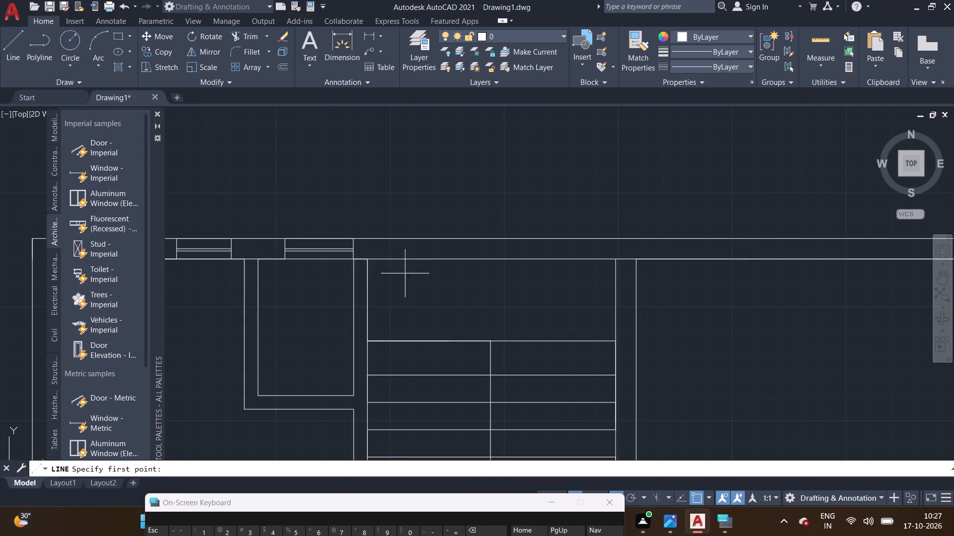
{"action": "double_click", "coordinate": [369, 258]}
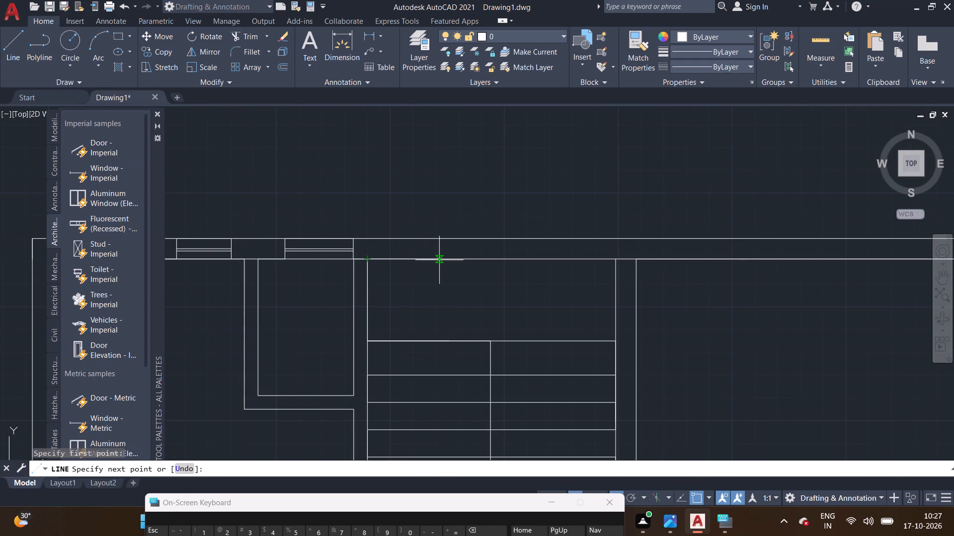
{"action": "left_click", "coordinate": [447, 260]}
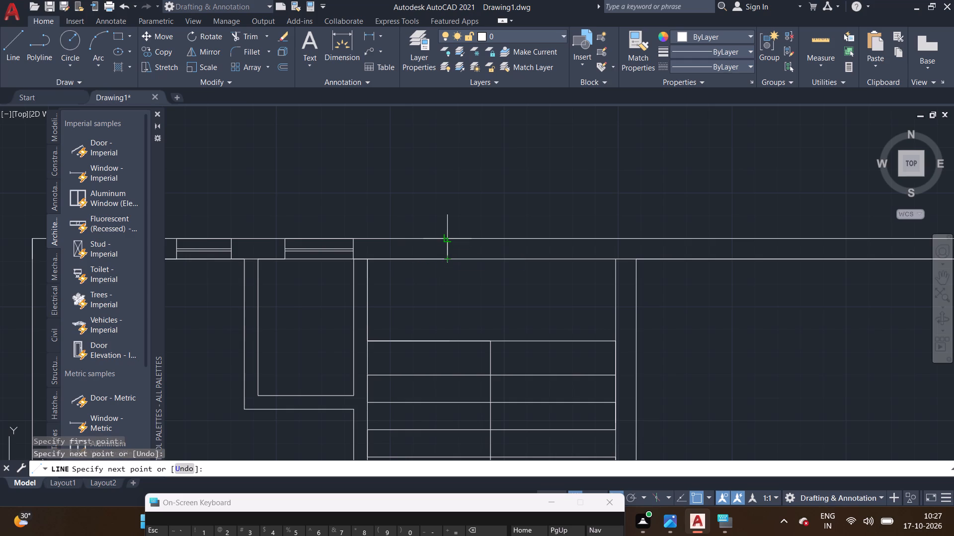
{"action": "left_click", "coordinate": [449, 238]}
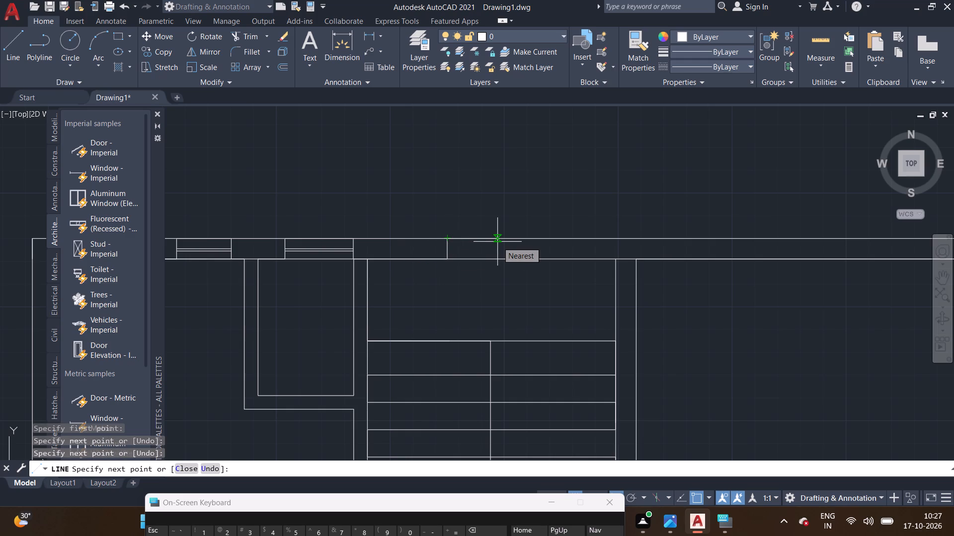
{"action": "type", "text": "4'"}
{"action": "key", "text": "Return"}
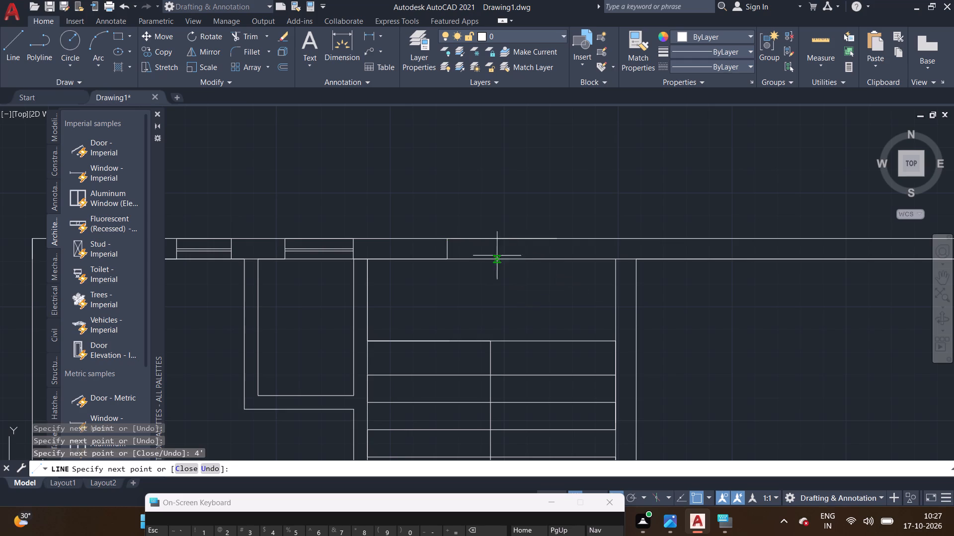
{"action": "middle_click_drag", "start_coordinate": [508, 265], "coordinate": [320, 222]}
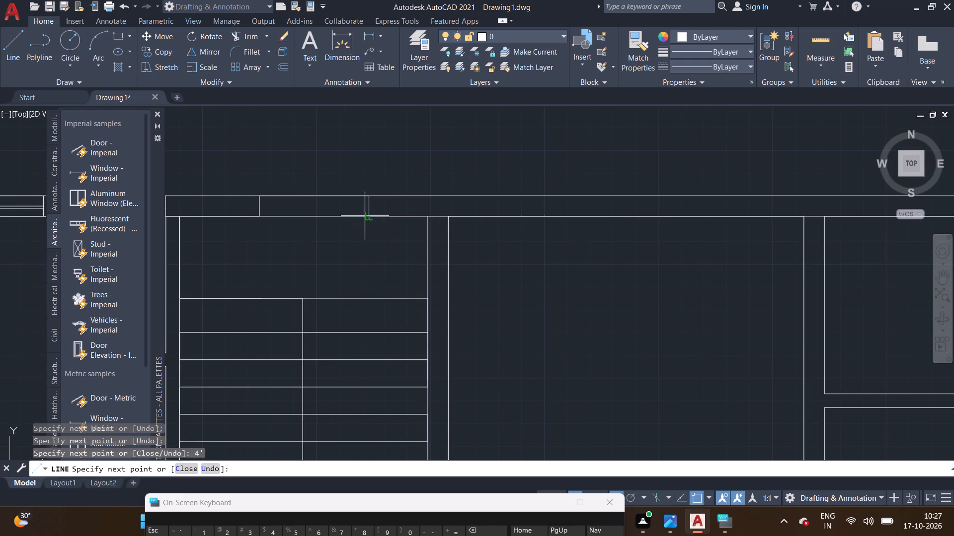
{"action": "double_click", "coordinate": [368, 218]}
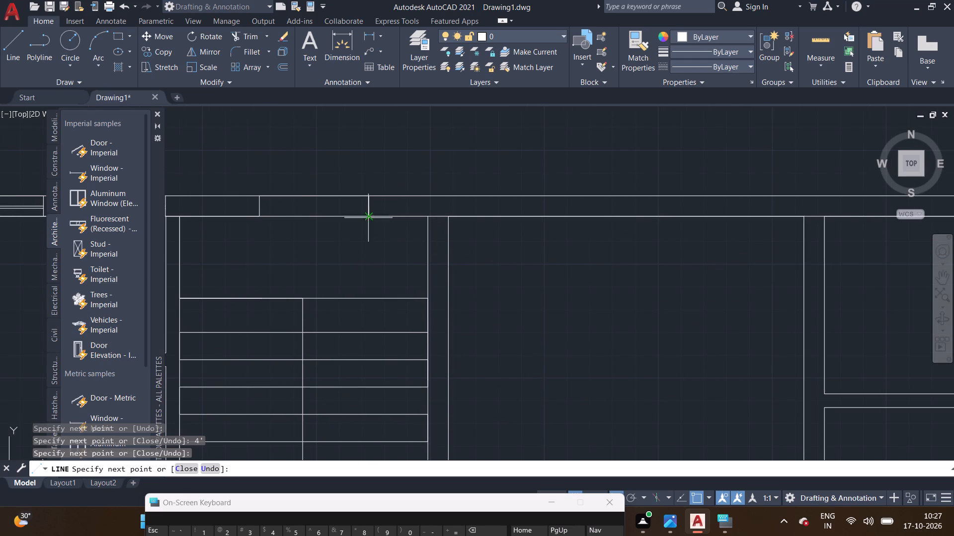
{"action": "right_click", "coordinate": [370, 213]}
{"action": "left_click", "coordinate": [387, 220]}
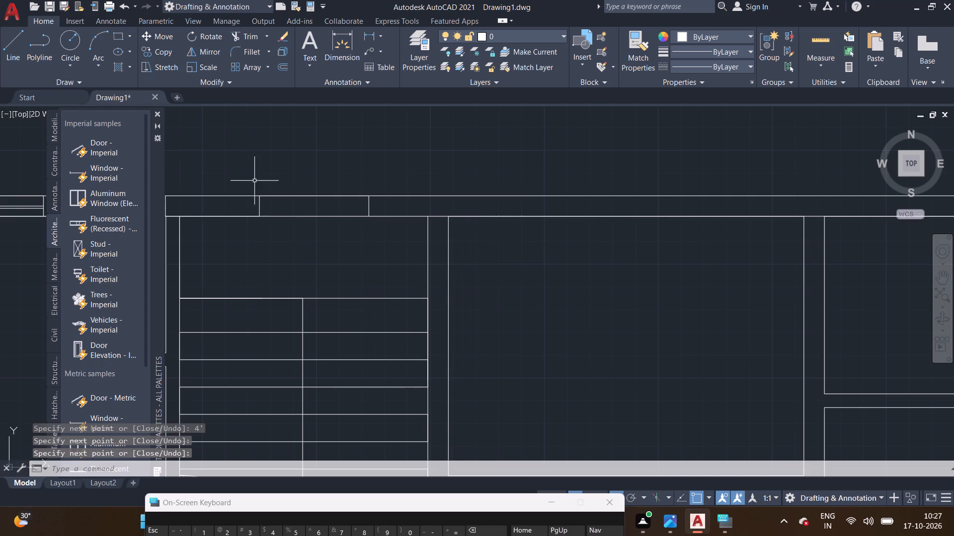
Draw a horizontal glazing line between the jamb midpoints of the 4' staircase window opening.
{"action": "double_click", "coordinate": [5, 52]}
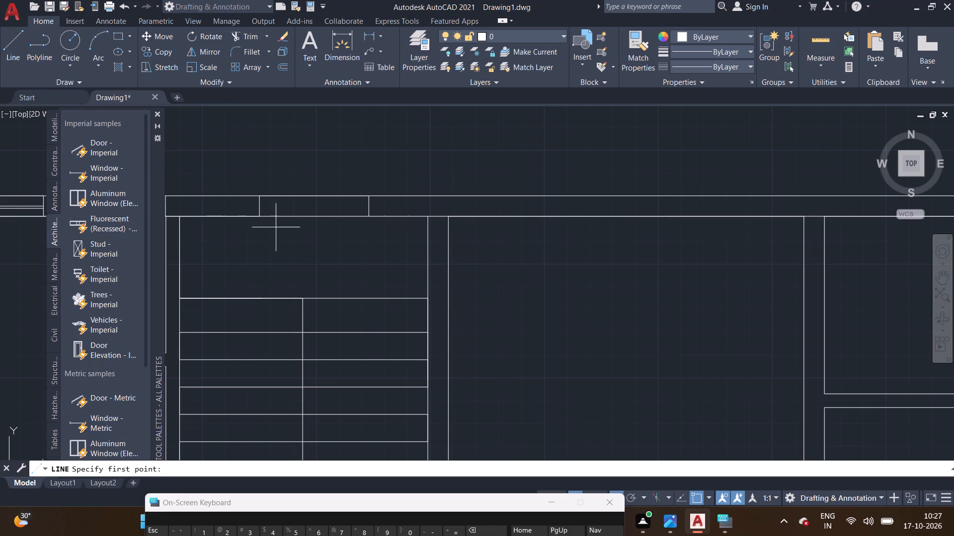
{"action": "left_click", "coordinate": [258, 206]}
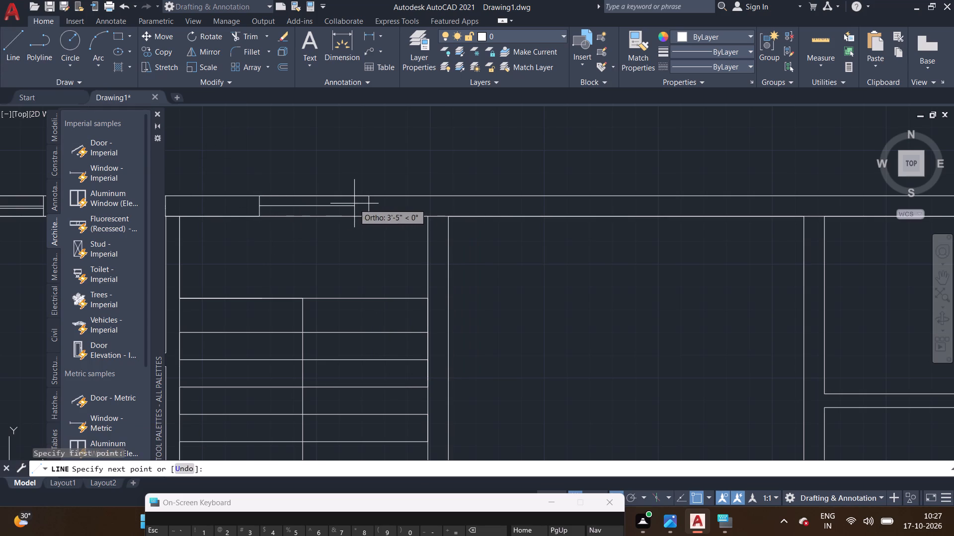
{"action": "left_click", "coordinate": [367, 207]}
{"action": "right_click", "coordinate": [369, 201]}
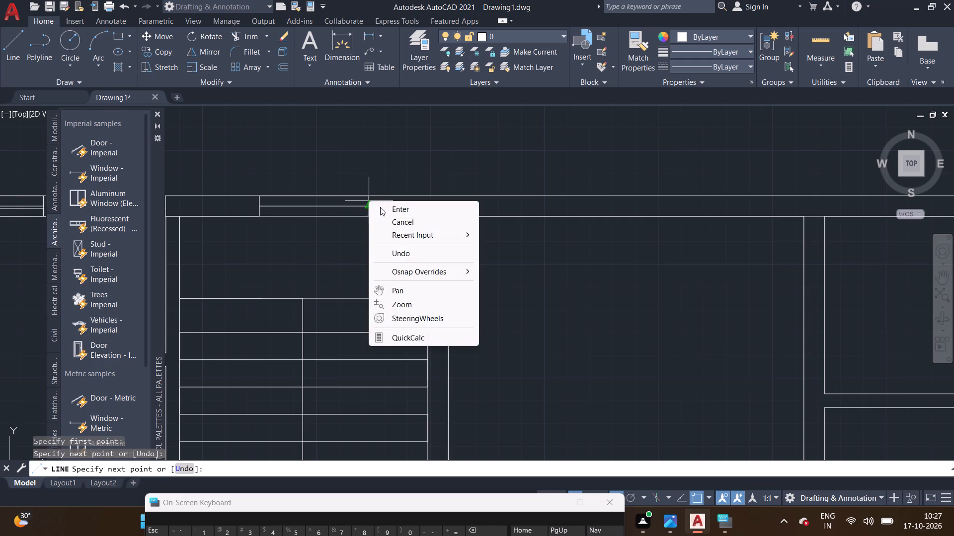
{"action": "left_click", "coordinate": [380, 207]}
Offset the staircase window's glazing line 1" toward the outer wall face.
{"action": "left_click", "coordinate": [346, 206]}
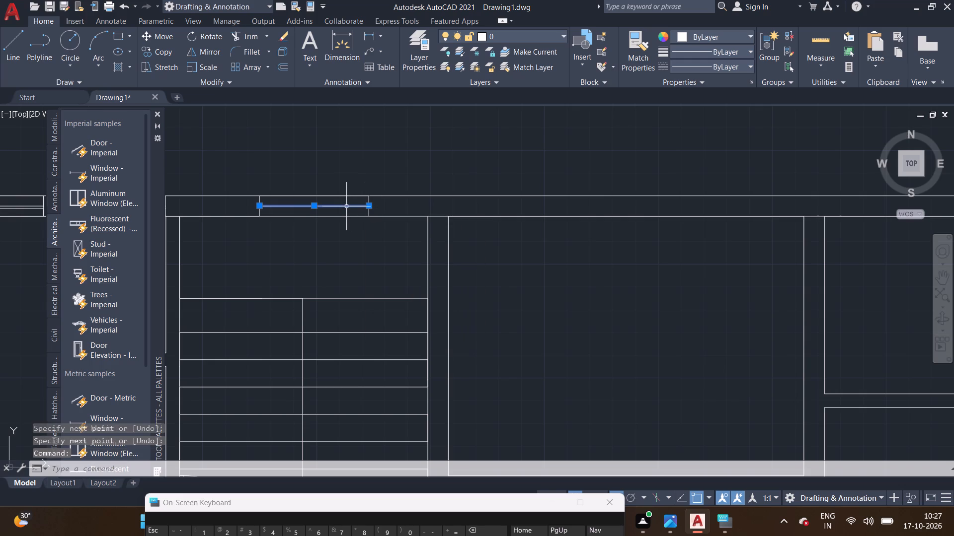
{"action": "type", "text": "off"}
{"action": "key", "text": "Return"}
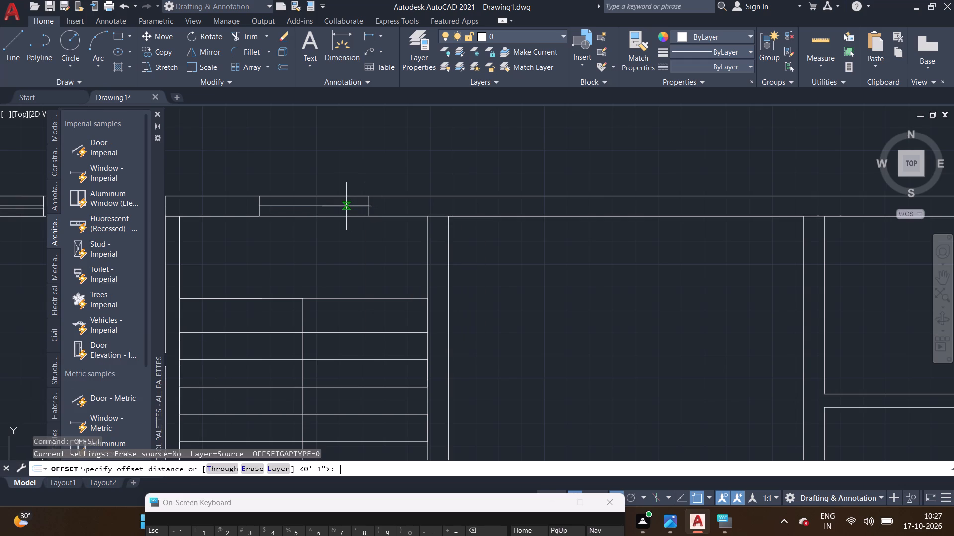
{"action": "key", "text": "1"}
{"action": "key", "text": "shift+quotedbl"}
{"action": "key", "text": "Return"}
{"action": "scroll", "coordinate": [346, 206], "scroll_direction": "up", "scroll_amount": 3}
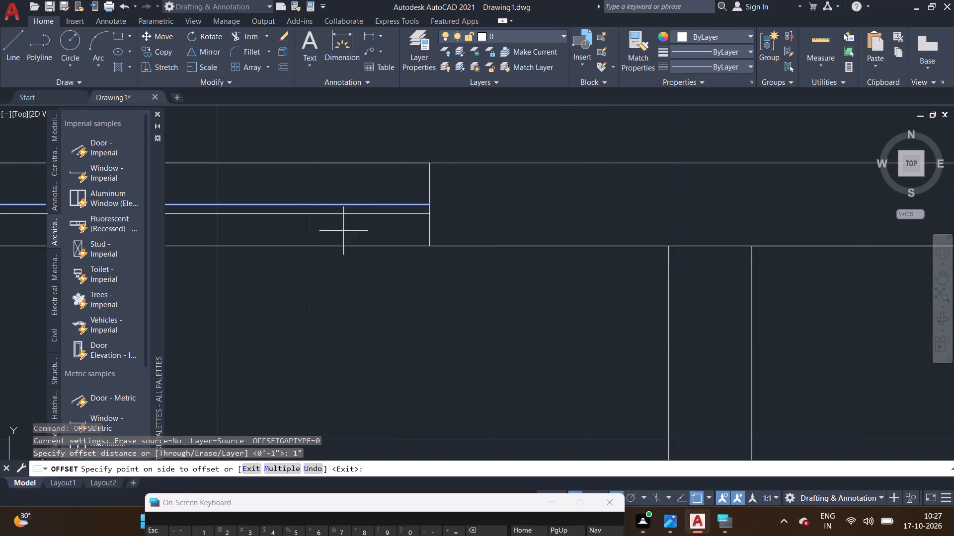
{"action": "double_click", "coordinate": [341, 186]}
{"action": "scroll", "coordinate": [352, 251], "scroll_direction": "down", "scroll_amount": 2}
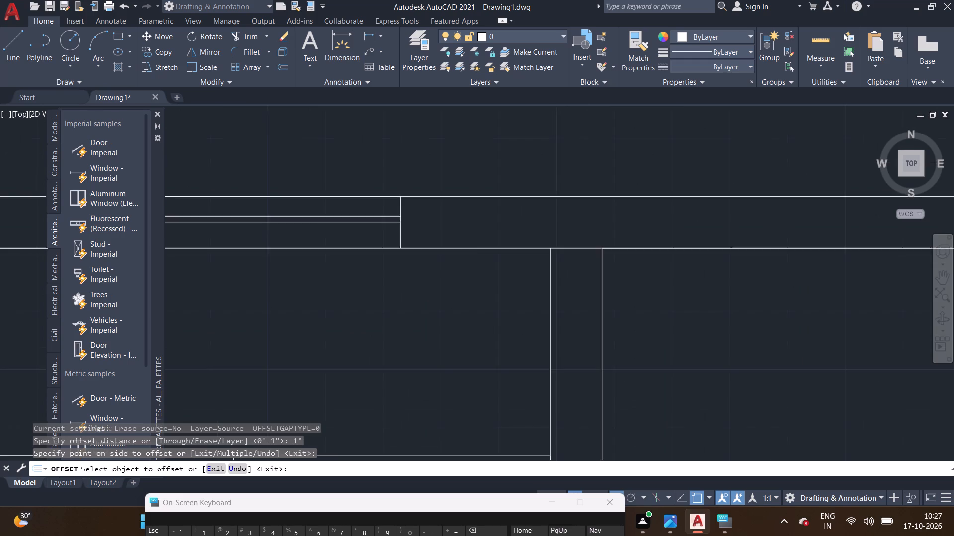
{"action": "scroll", "coordinate": [355, 285], "scroll_direction": "down", "scroll_amount": 1}
{"action": "middle_click_drag", "start_coordinate": [352, 291], "coordinate": [271, 249]}
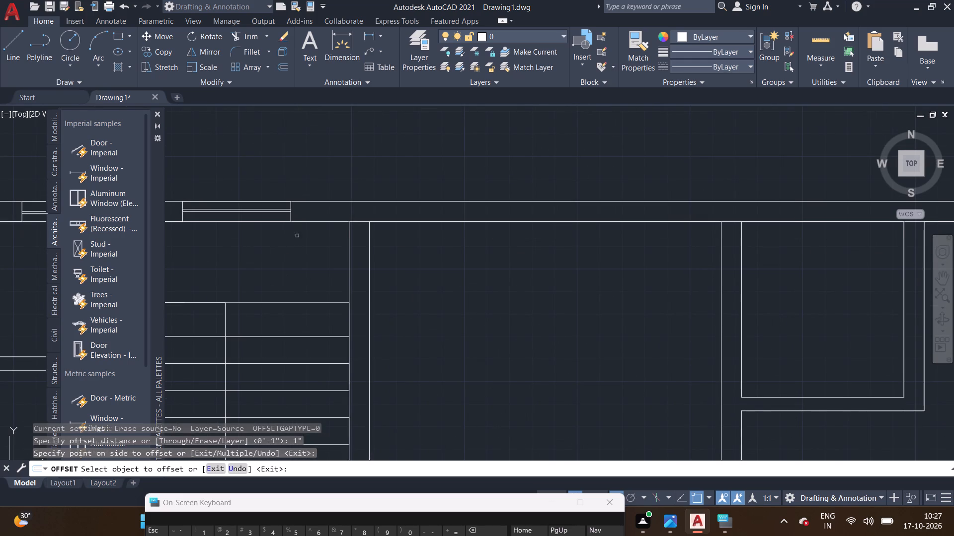
{"action": "right_click", "coordinate": [310, 128]}
{"action": "left_click", "coordinate": [320, 140]}
Draw a 5' wide window opening with both jamb lines in the north wall of the room east of the staircase.
{"action": "scroll", "coordinate": [322, 140], "scroll_direction": "down", "scroll_amount": 2}
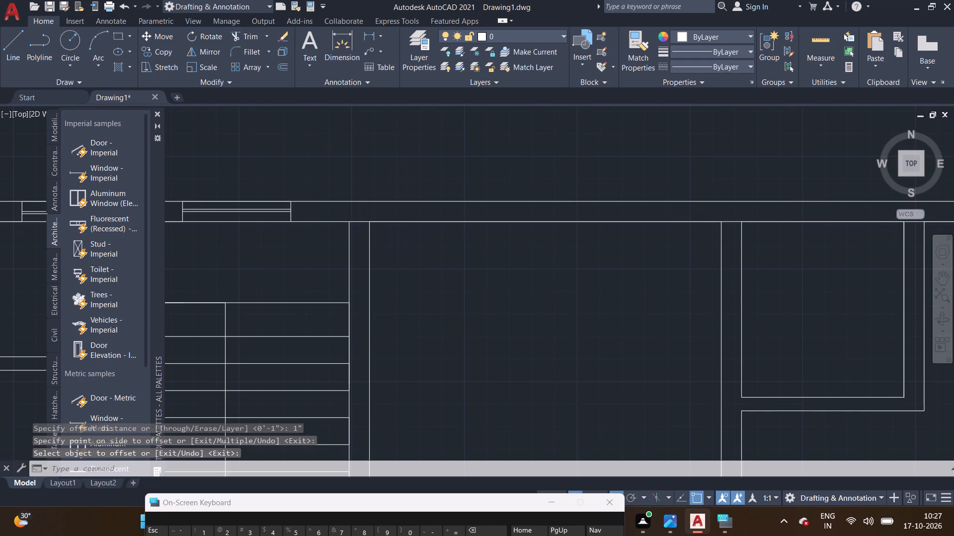
{"action": "middle_click_drag", "start_coordinate": [322, 140], "coordinate": [240, 110]}
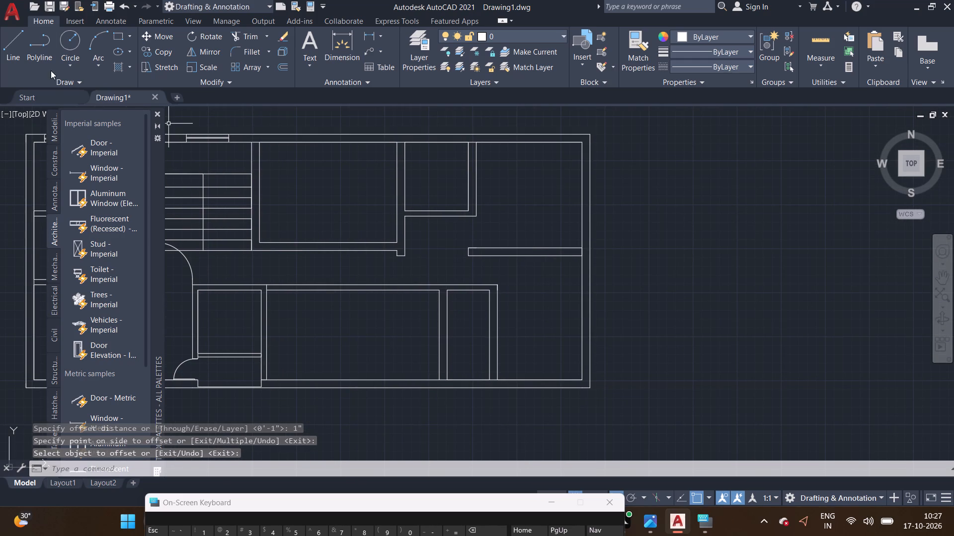
{"action": "left_click", "coordinate": [4, 51]}
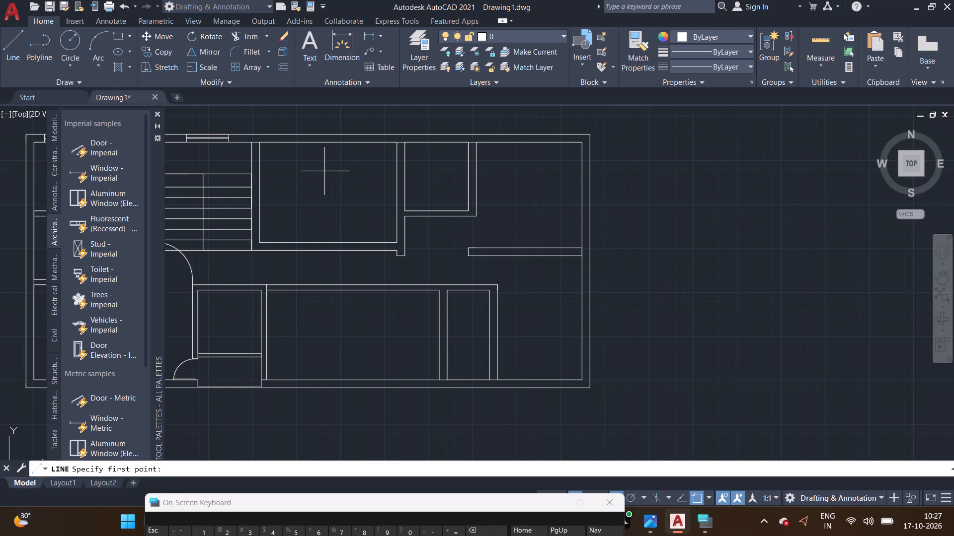
{"action": "middle_click_drag", "start_coordinate": [325, 171], "coordinate": [323, 232]}
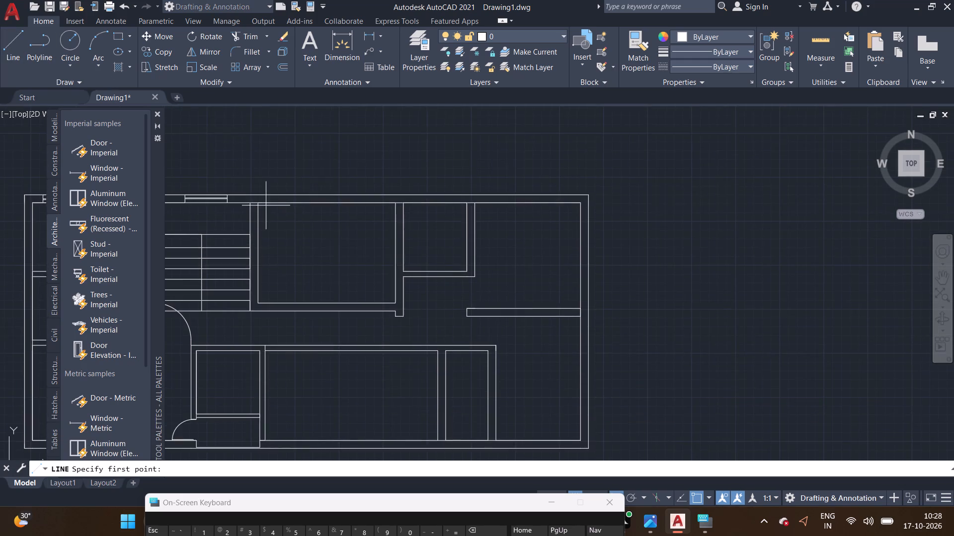
{"action": "scroll", "coordinate": [264, 203], "scroll_direction": "up", "scroll_amount": 2}
{"action": "left_click", "coordinate": [247, 199]}
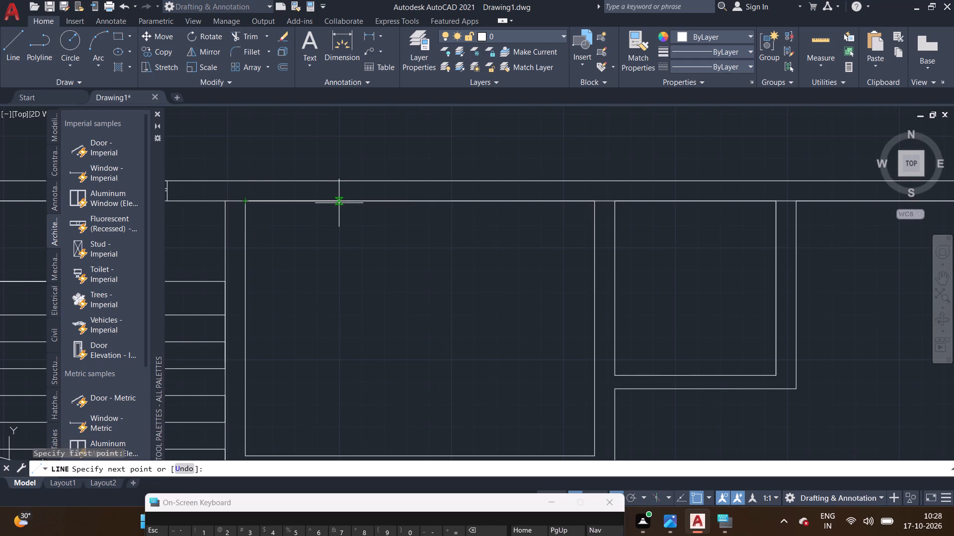
{"action": "left_click", "coordinate": [342, 201]}
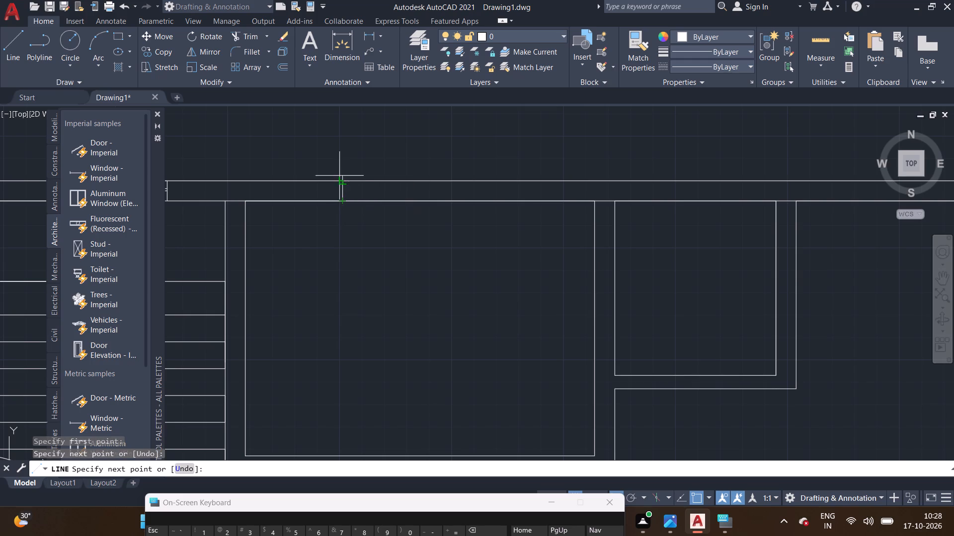
{"action": "left_click", "coordinate": [339, 181]}
{"action": "type", "text": "5'"}
{"action": "key", "text": "Return"}
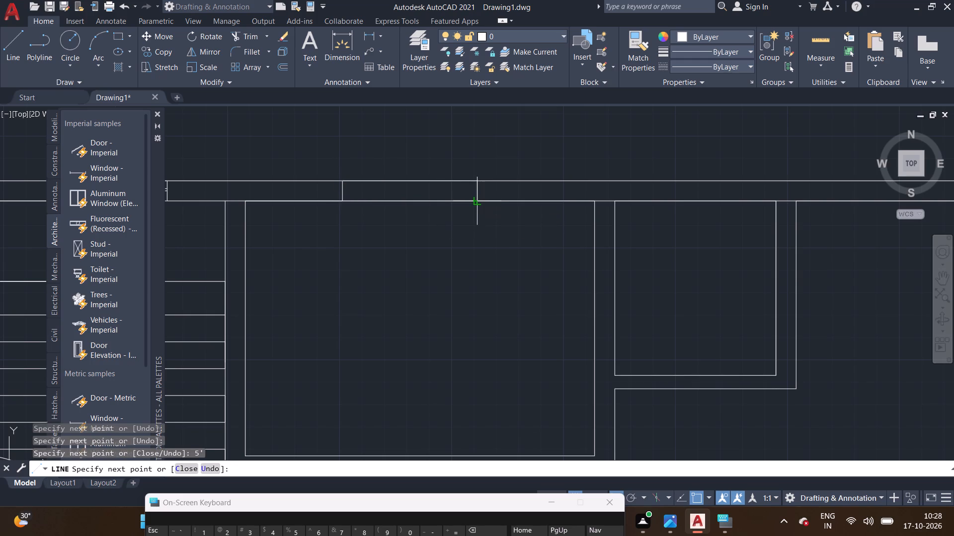
{"action": "left_click", "coordinate": [477, 203]}
{"action": "right_click", "coordinate": [477, 203]}
{"action": "left_click_drag", "start_coordinate": [495, 207], "coordinate": [498, 213]}
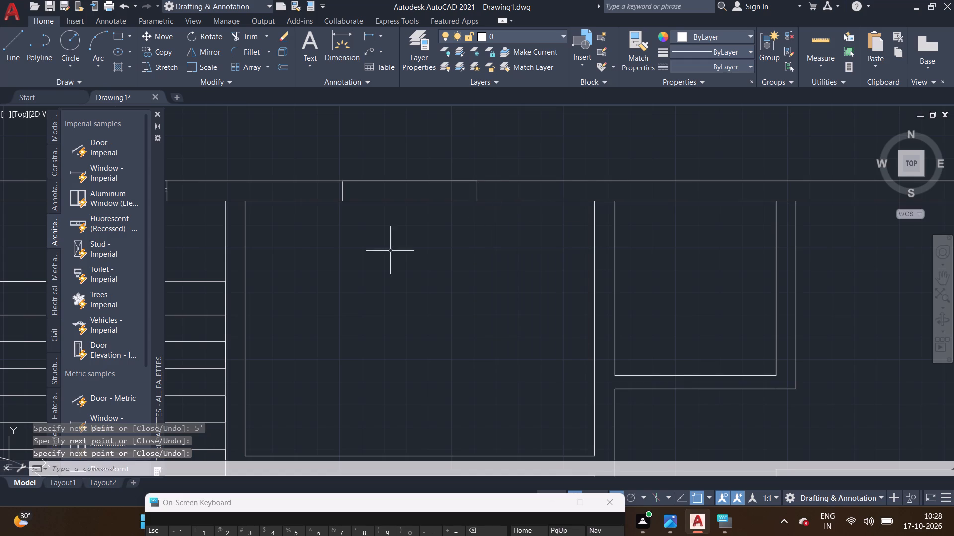
Draw a horizontal glazing line between the jamb midpoints of the 5' window opening east of the staircase.
{"action": "left_click", "coordinate": [13, 42]}
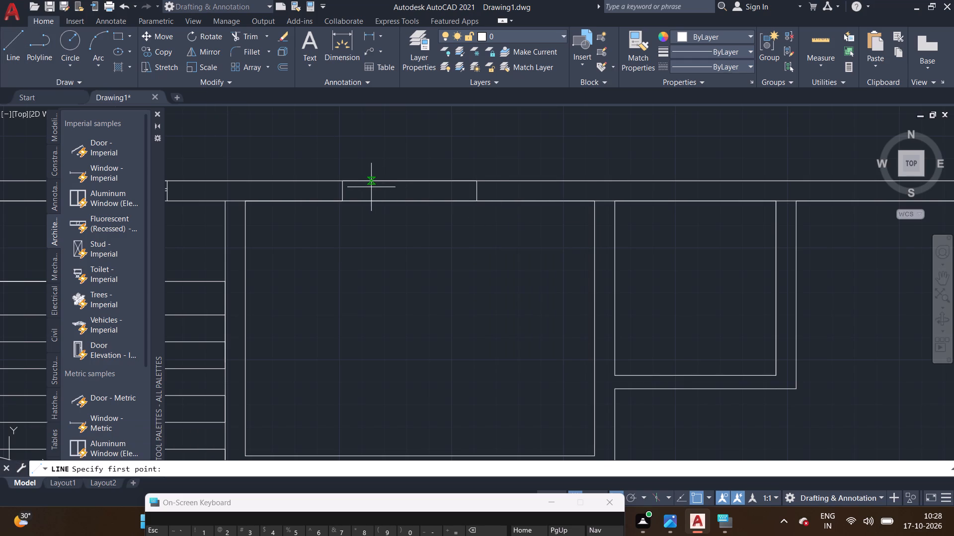
{"action": "left_click", "coordinate": [339, 194]}
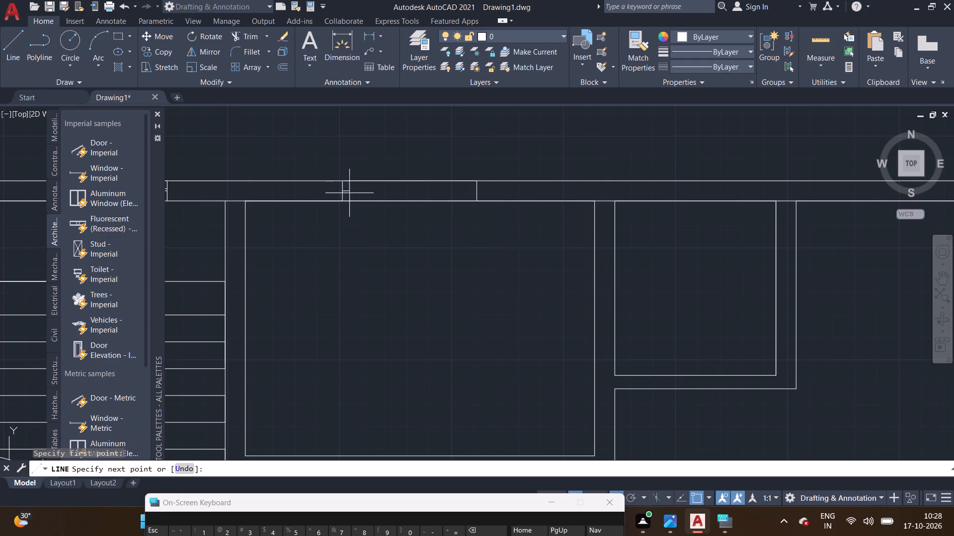
{"action": "left_click", "coordinate": [477, 189]}
{"action": "right_click", "coordinate": [477, 189]}
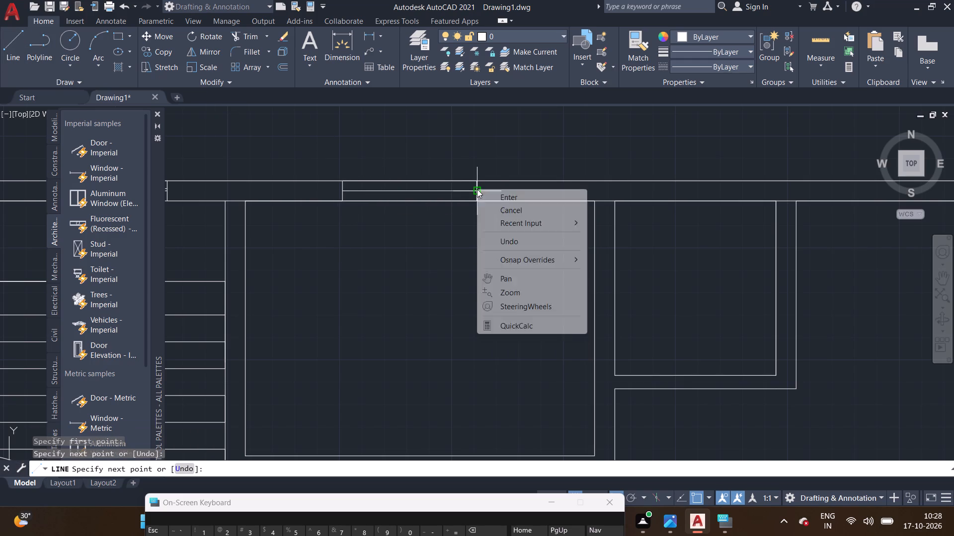
{"action": "left_click", "coordinate": [494, 200]}
Offset the 5' window's glazing line 1" toward the inner wall face.
{"action": "scroll", "coordinate": [451, 192], "scroll_direction": "up", "scroll_amount": 3}
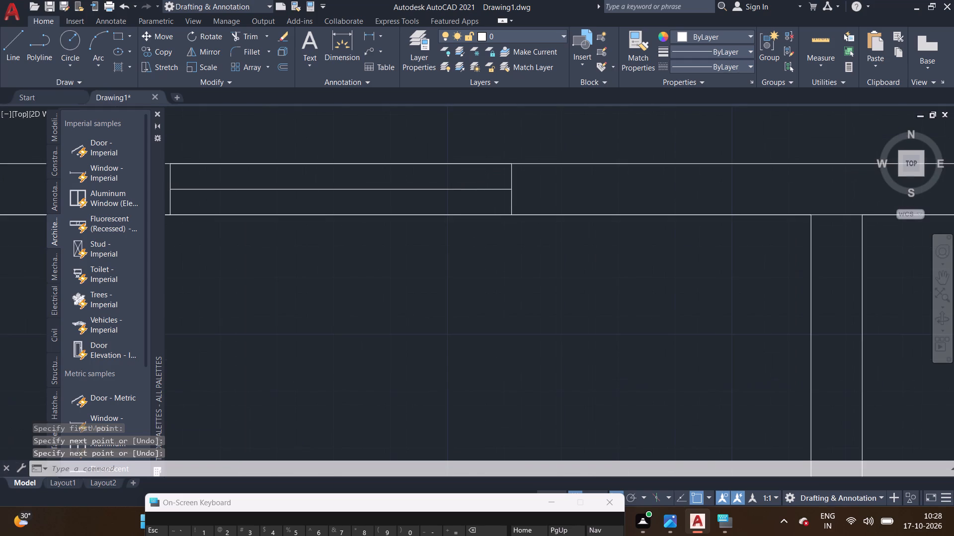
{"action": "left_click", "coordinate": [457, 188]}
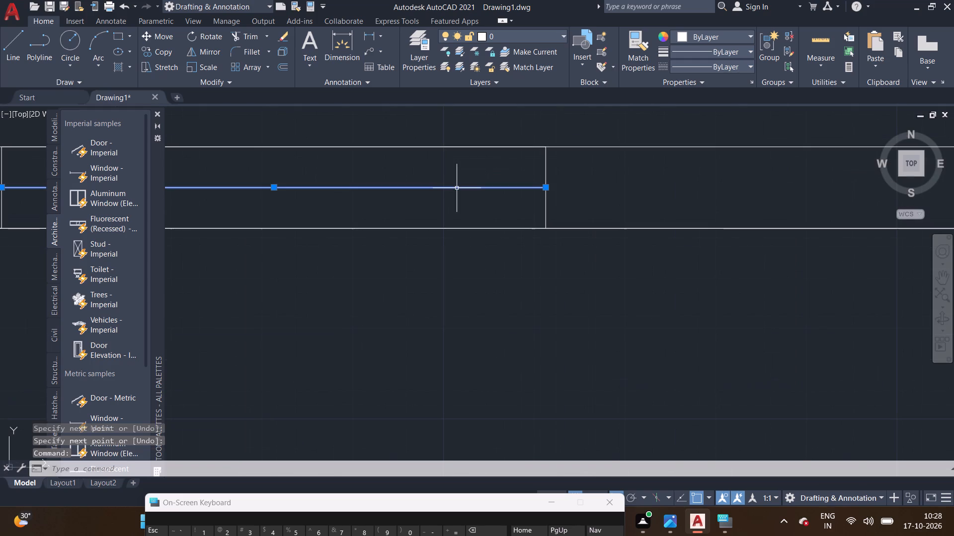
{"action": "type", "text": "off"}
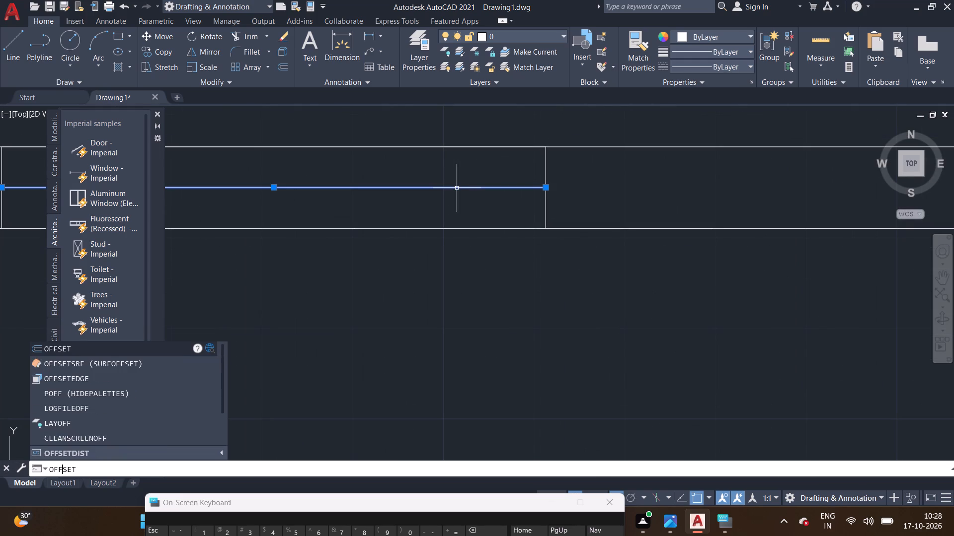
{"action": "key", "text": "Return"}
{"action": "key", "text": "1"}
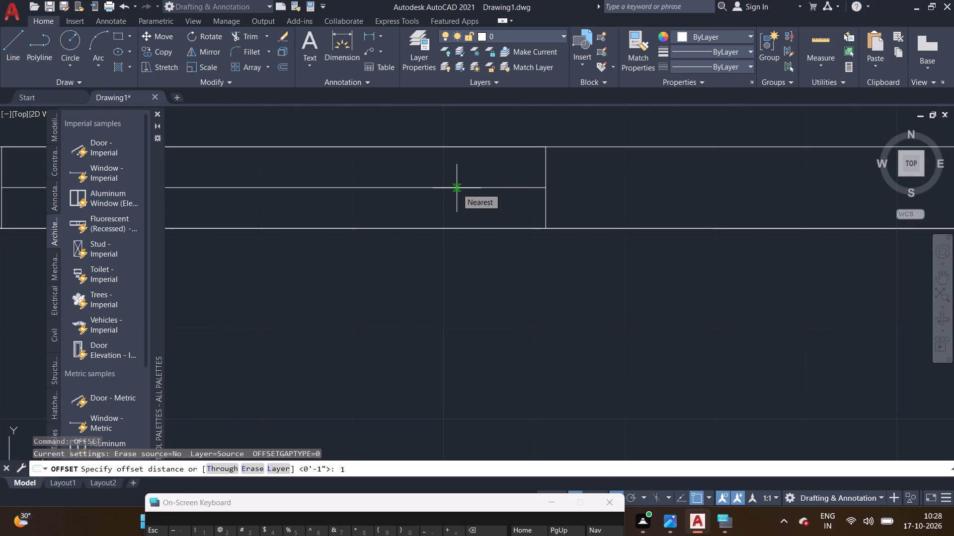
{"action": "key", "text": "shift+quotedbl"}
{"action": "key", "text": "Return"}
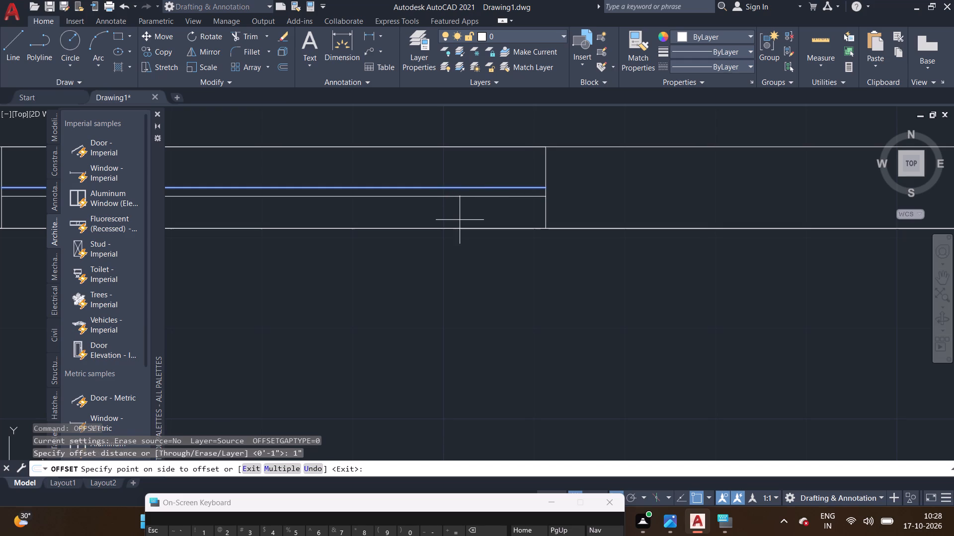
{"action": "double_click", "coordinate": [460, 220]}
Draw a 2' wide window opening with both jamb lines in the north wall of the small room east of the 5' window.
{"action": "scroll", "coordinate": [447, 275], "scroll_direction": "down", "scroll_amount": 5}
{"action": "middle_click_drag", "start_coordinate": [459, 301], "coordinate": [445, 291]}
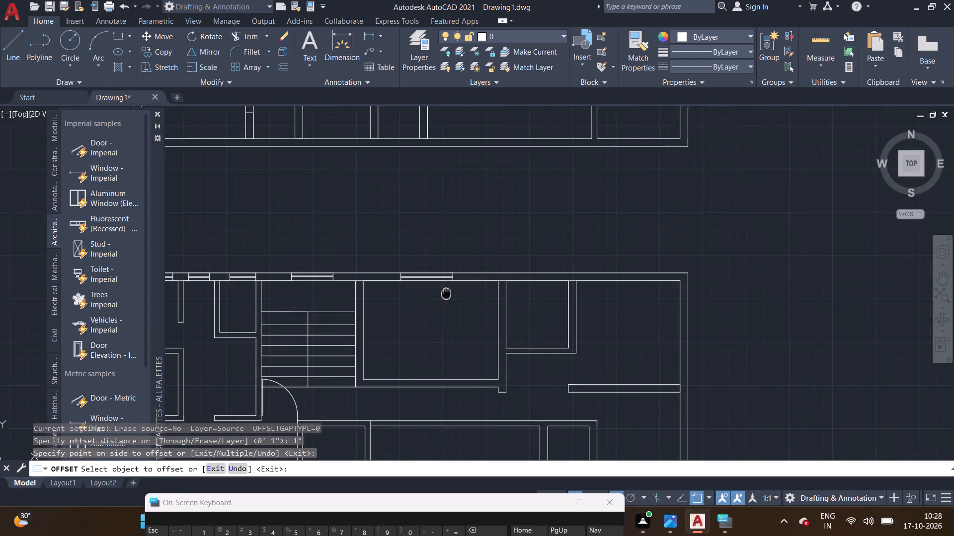
{"action": "middle_click_drag", "start_coordinate": [445, 291], "coordinate": [361, 208]}
{"action": "left_click", "coordinate": [0, 52]}
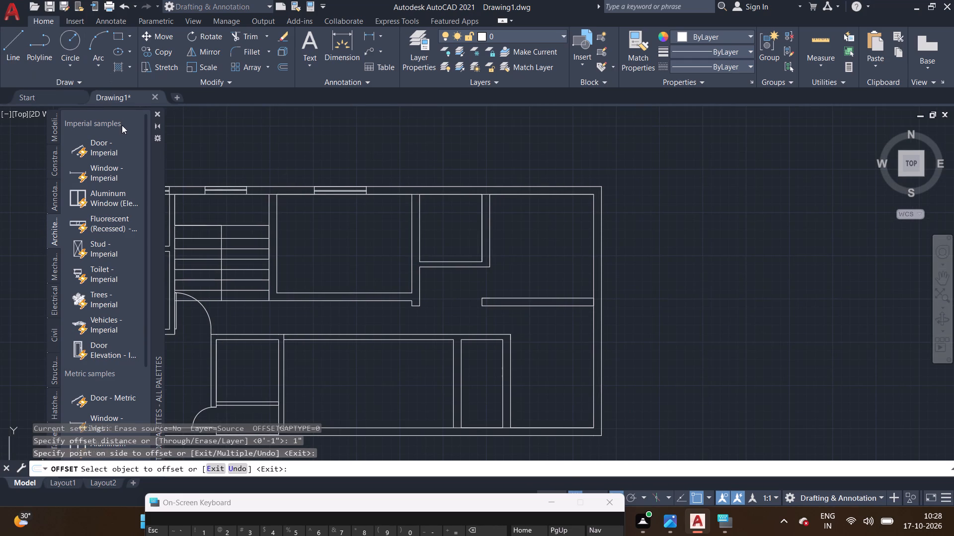
{"action": "scroll", "coordinate": [412, 188], "scroll_direction": "up", "scroll_amount": 2}
{"action": "middle_click_drag", "start_coordinate": [446, 237], "coordinate": [352, 206]}
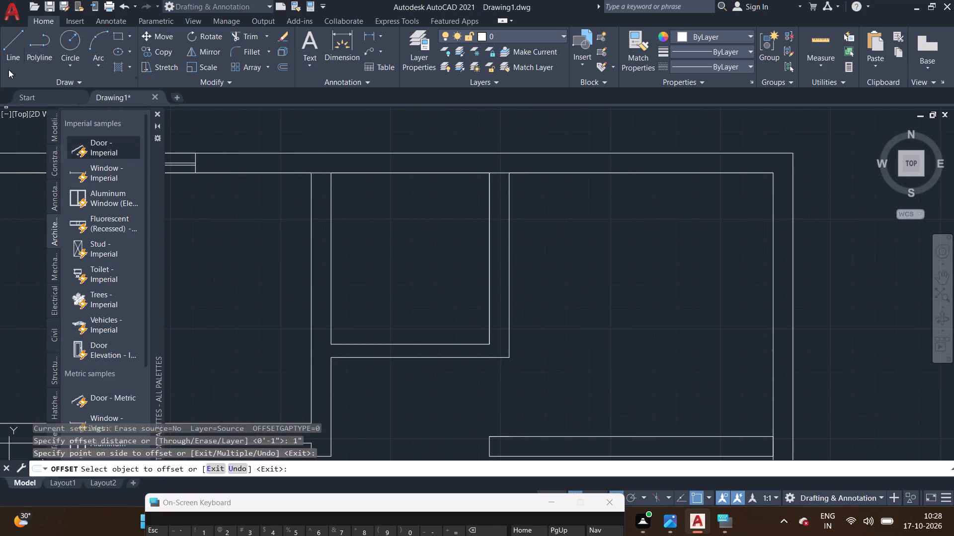
{"action": "left_click", "coordinate": [11, 55]}
{"action": "left_click", "coordinate": [334, 174]}
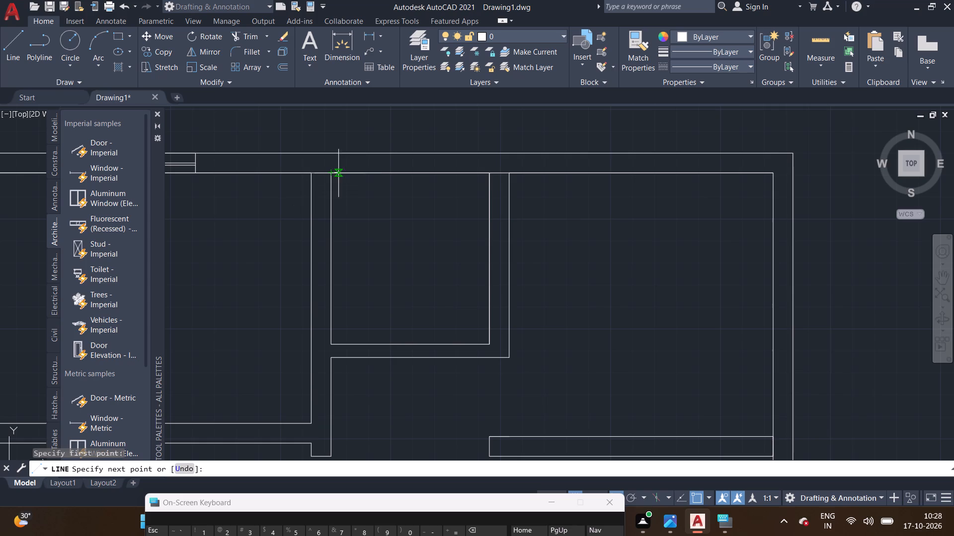
{"action": "left_click", "coordinate": [380, 174]}
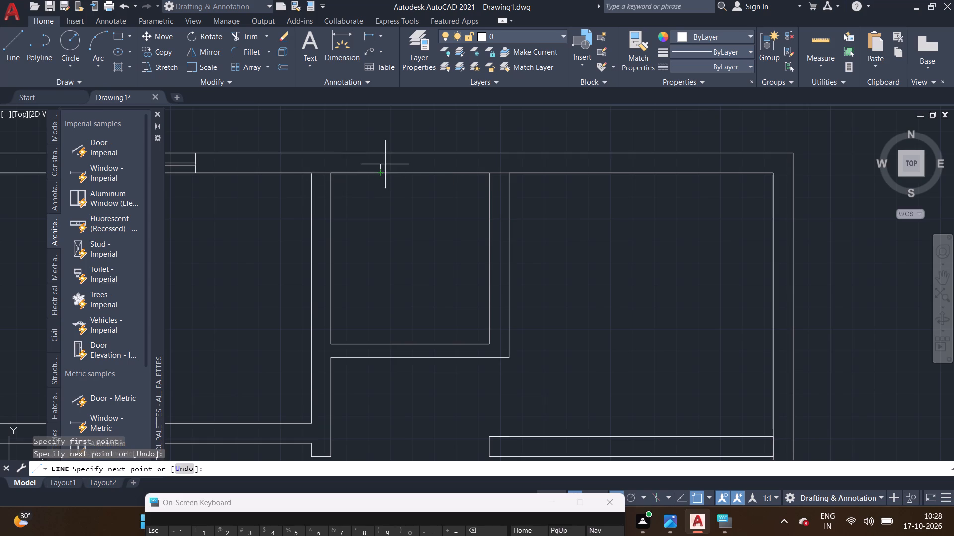
{"action": "left_click", "coordinate": [382, 153]}
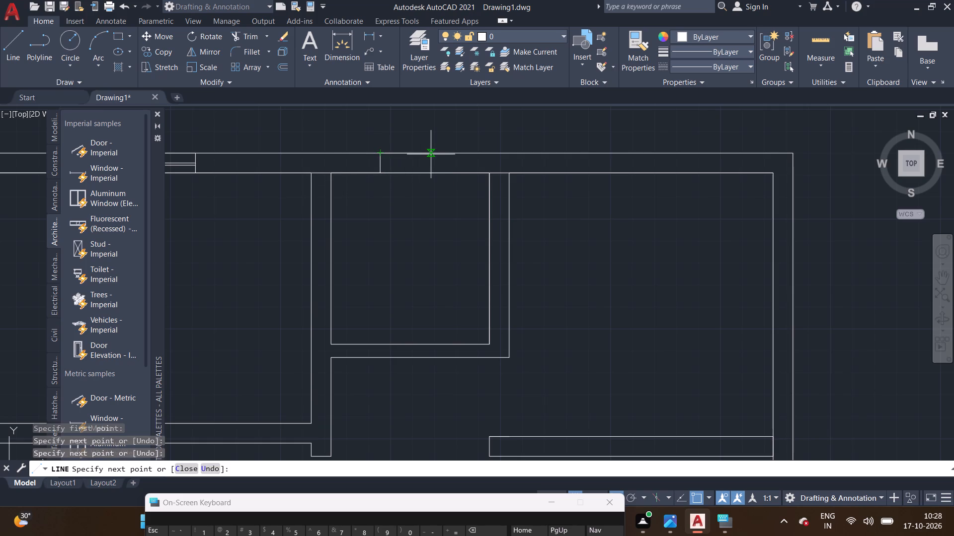
{"action": "type", "text": "2'"}
{"action": "key", "text": "Return"}
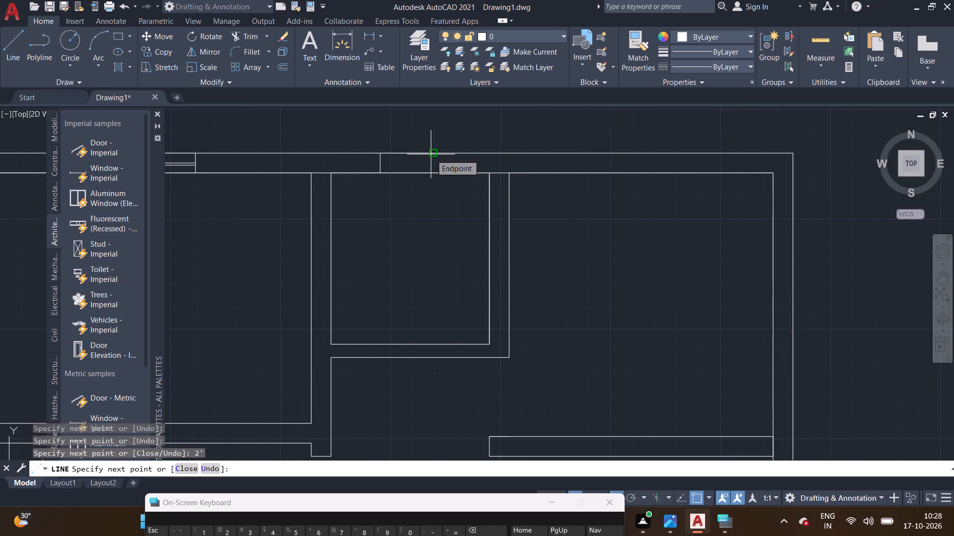
{"action": "scroll", "coordinate": [402, 185], "scroll_direction": "up", "scroll_amount": 3}
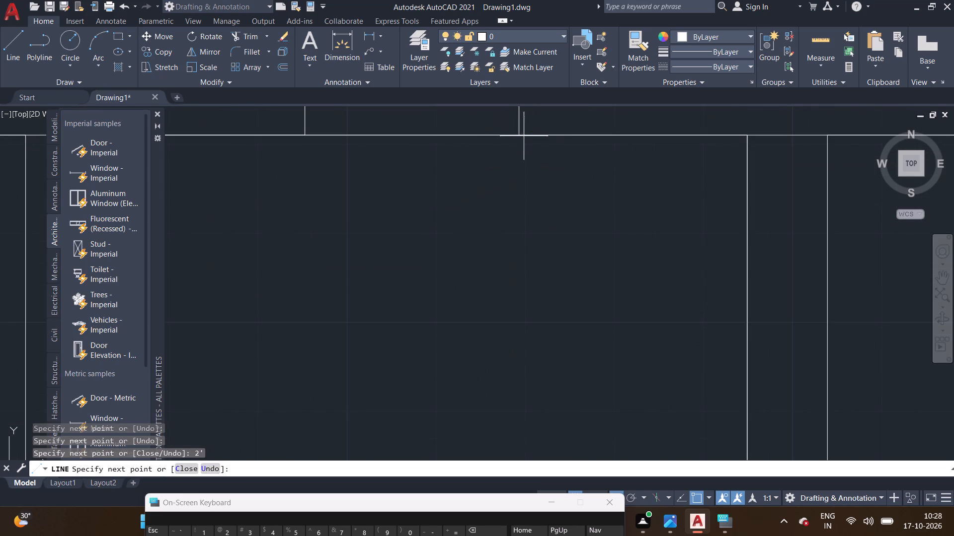
{"action": "left_click", "coordinate": [521, 134]}
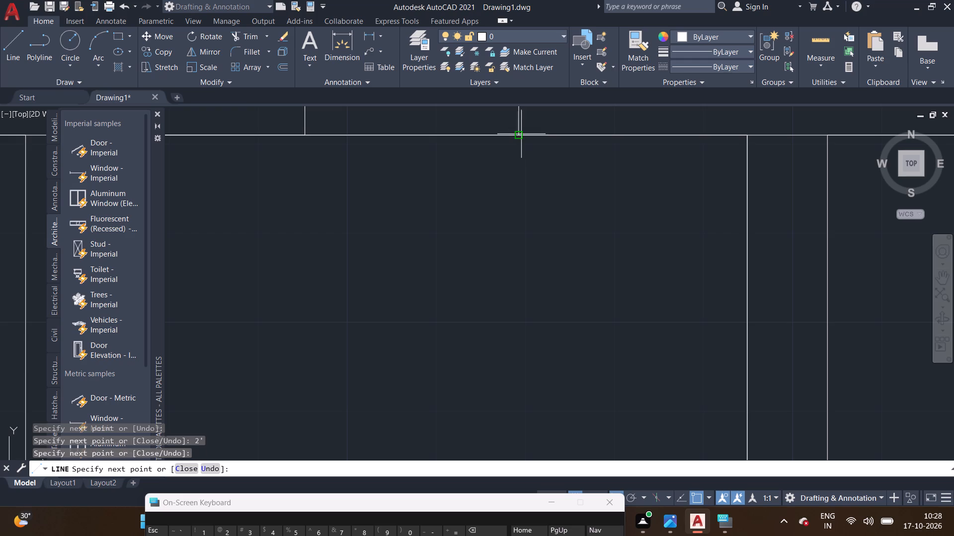
{"action": "scroll", "coordinate": [496, 180], "scroll_direction": "down", "scroll_amount": 2}
{"action": "right_click", "coordinate": [495, 180]}
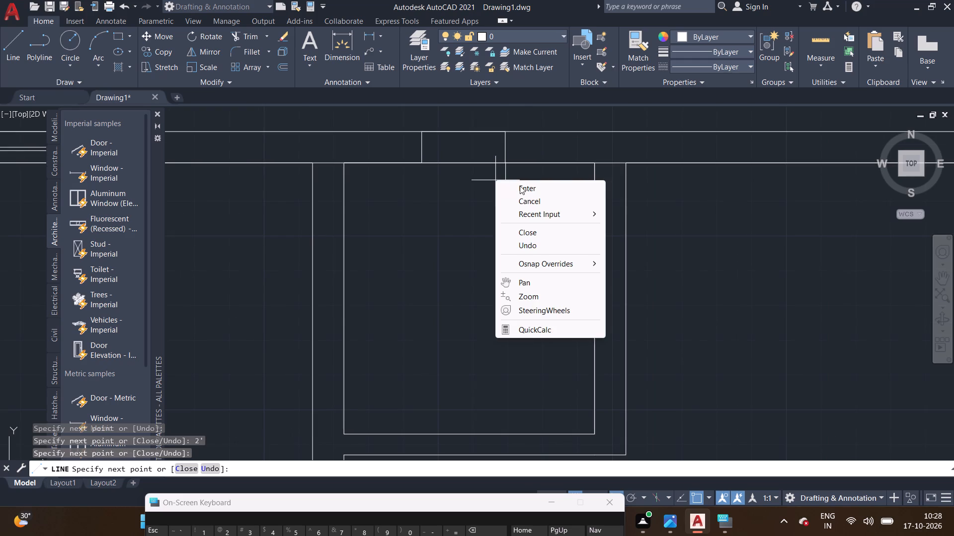
{"action": "left_click", "coordinate": [523, 188]}
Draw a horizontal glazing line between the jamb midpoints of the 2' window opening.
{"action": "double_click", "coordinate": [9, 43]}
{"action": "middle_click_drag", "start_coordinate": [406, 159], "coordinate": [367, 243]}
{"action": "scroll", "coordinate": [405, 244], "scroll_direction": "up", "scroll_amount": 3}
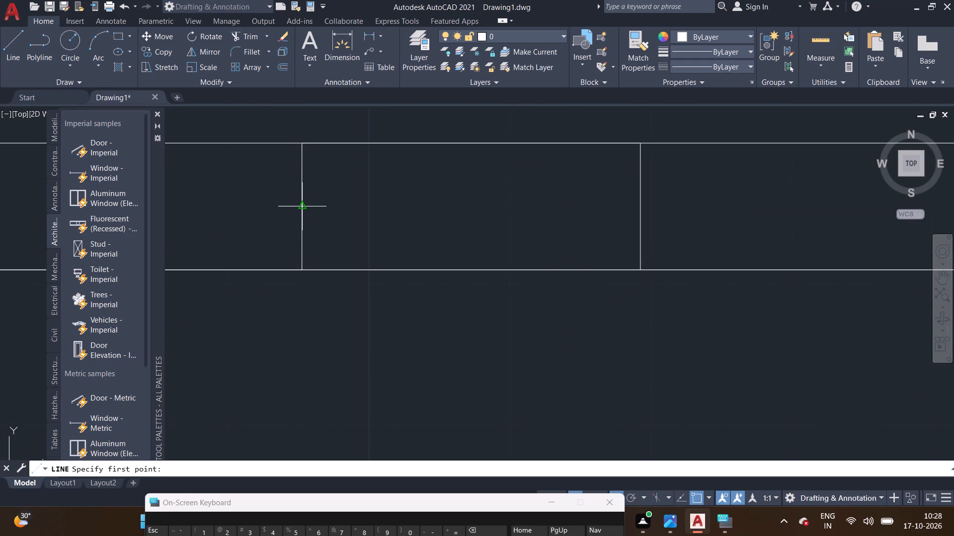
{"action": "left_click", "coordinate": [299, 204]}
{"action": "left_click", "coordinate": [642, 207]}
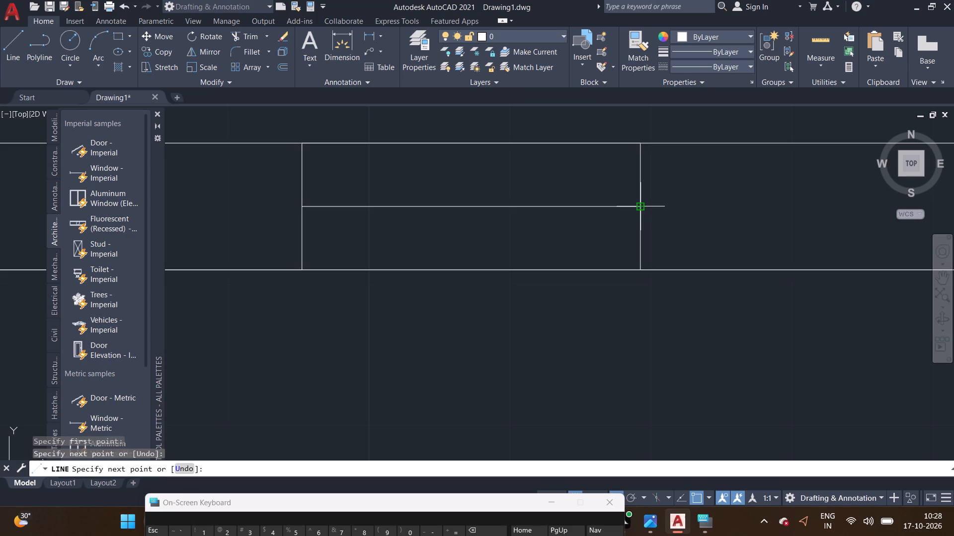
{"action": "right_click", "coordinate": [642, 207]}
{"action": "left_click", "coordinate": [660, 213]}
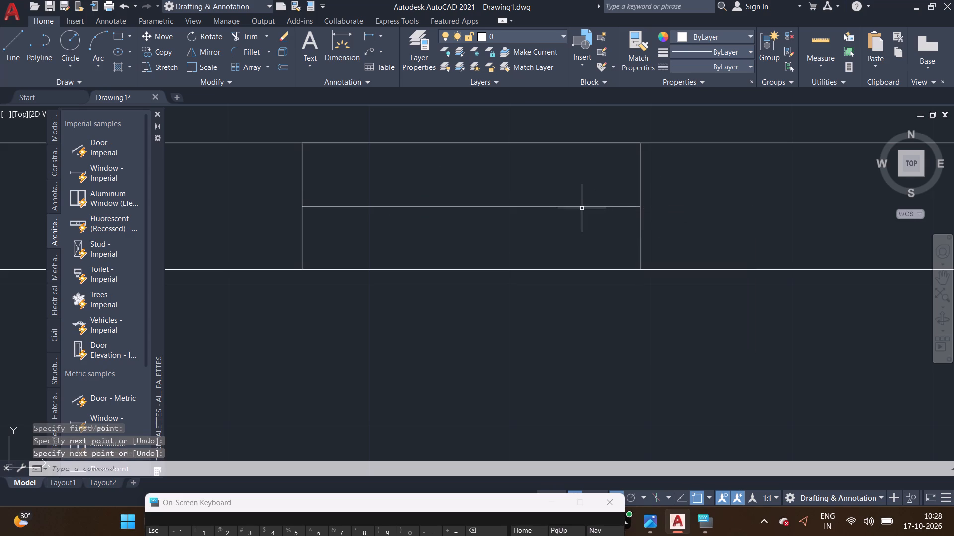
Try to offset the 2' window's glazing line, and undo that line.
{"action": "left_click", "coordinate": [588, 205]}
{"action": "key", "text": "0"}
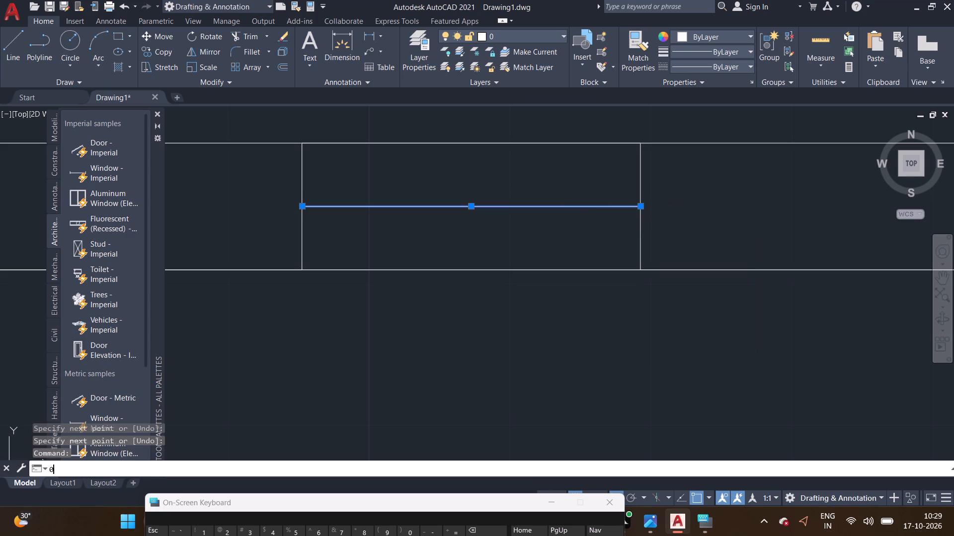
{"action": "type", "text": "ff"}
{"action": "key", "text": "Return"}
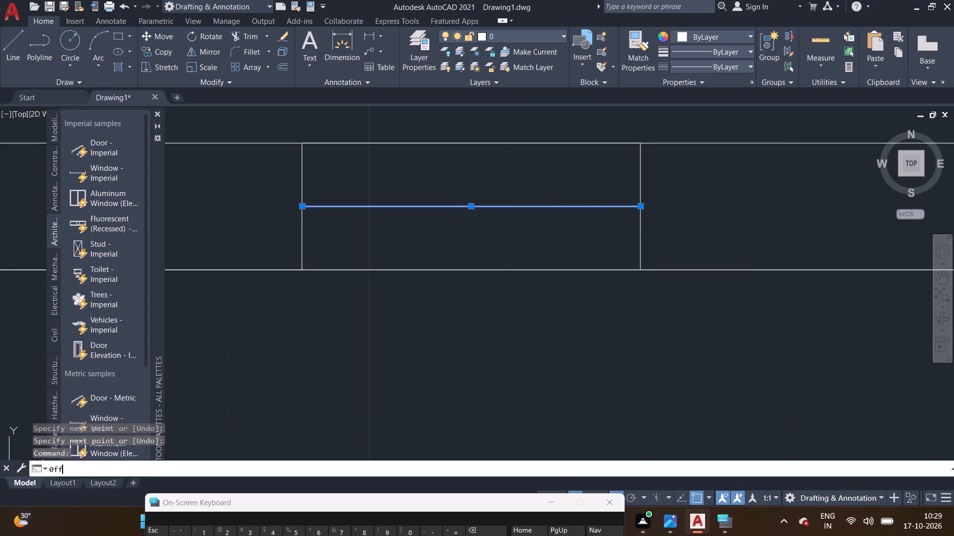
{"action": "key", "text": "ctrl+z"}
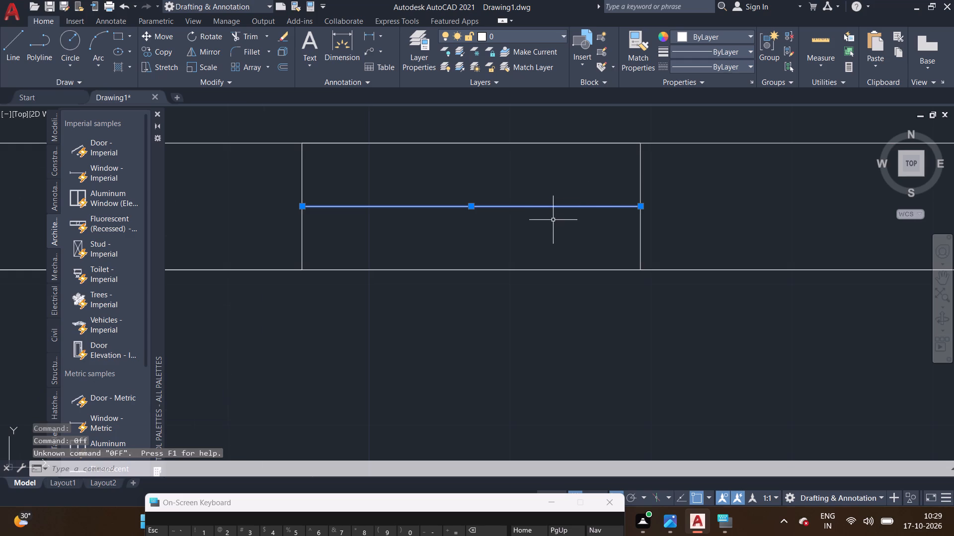
Redraw the horizontal glazing line between the jamb midpoints of the 2' window opening.
{"action": "double_click", "coordinate": [0, 48]}
{"action": "double_click", "coordinate": [19, 48]}
{"action": "scroll", "coordinate": [393, 171], "scroll_direction": "up", "scroll_amount": 3}
{"action": "middle_click_drag", "start_coordinate": [398, 171], "coordinate": [373, 342]}
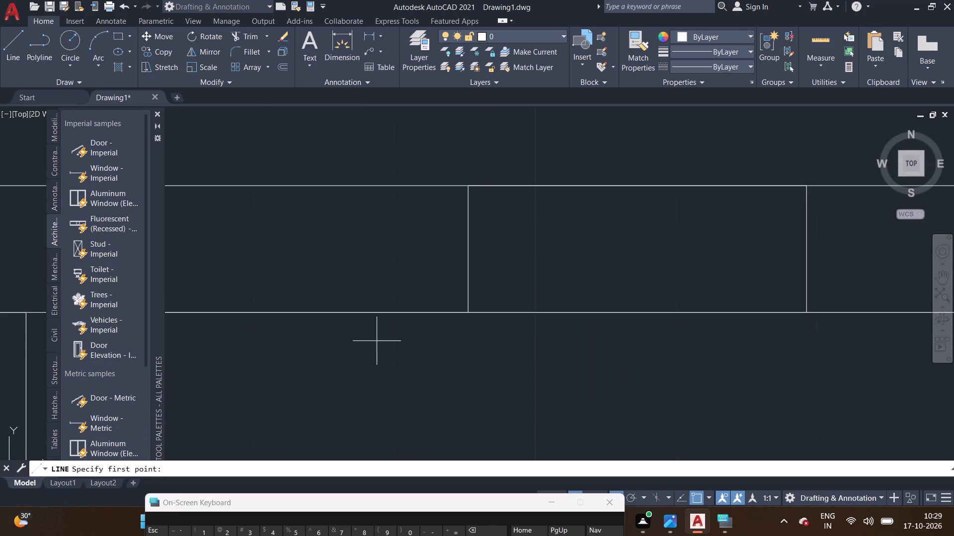
{"action": "double_click", "coordinate": [468, 246]}
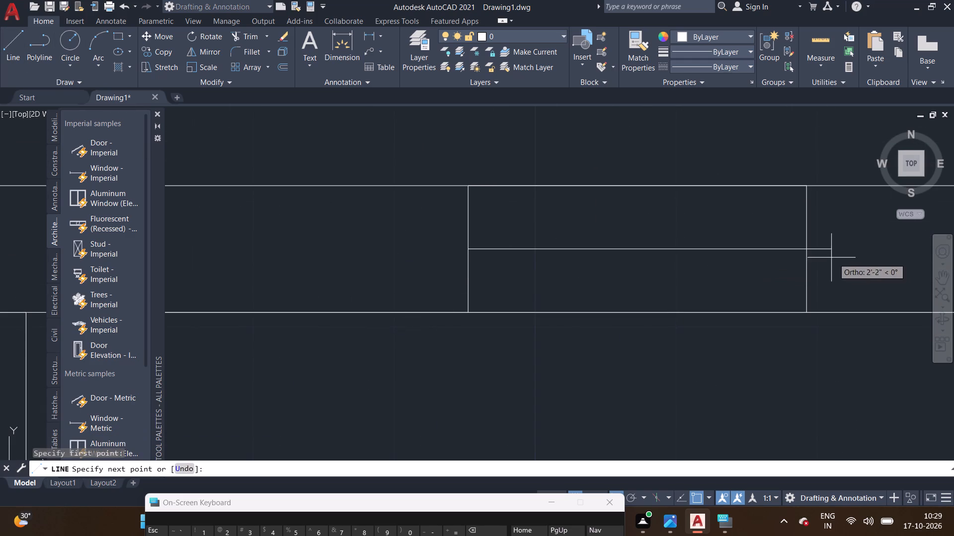
{"action": "left_click", "coordinate": [809, 248]}
{"action": "right_click", "coordinate": [809, 248]}
{"action": "left_click", "coordinate": [824, 254]}
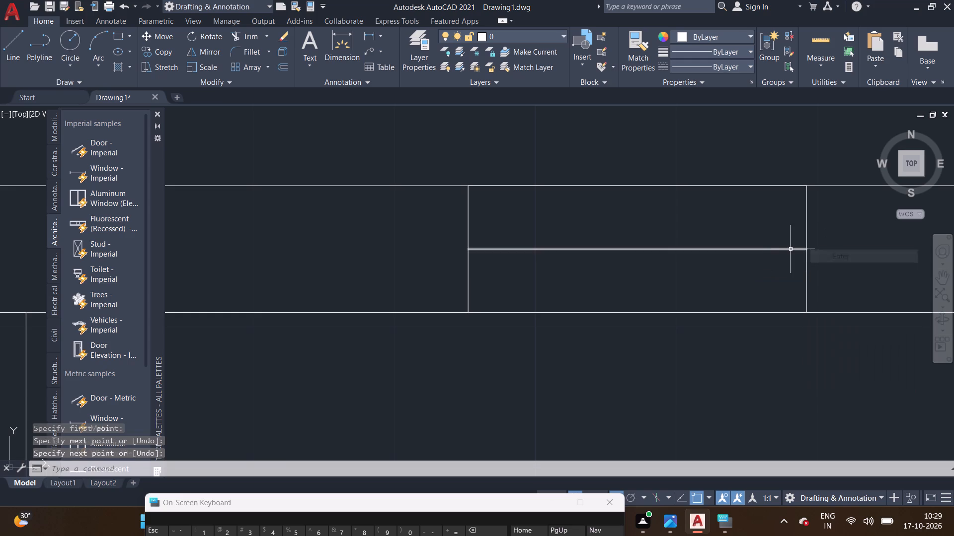
Offset the 2' window's glazing line 1" toward the outer wall face.
{"action": "left_click", "coordinate": [785, 249]}
{"action": "type", "text": "off"}
{"action": "key", "text": "Return"}
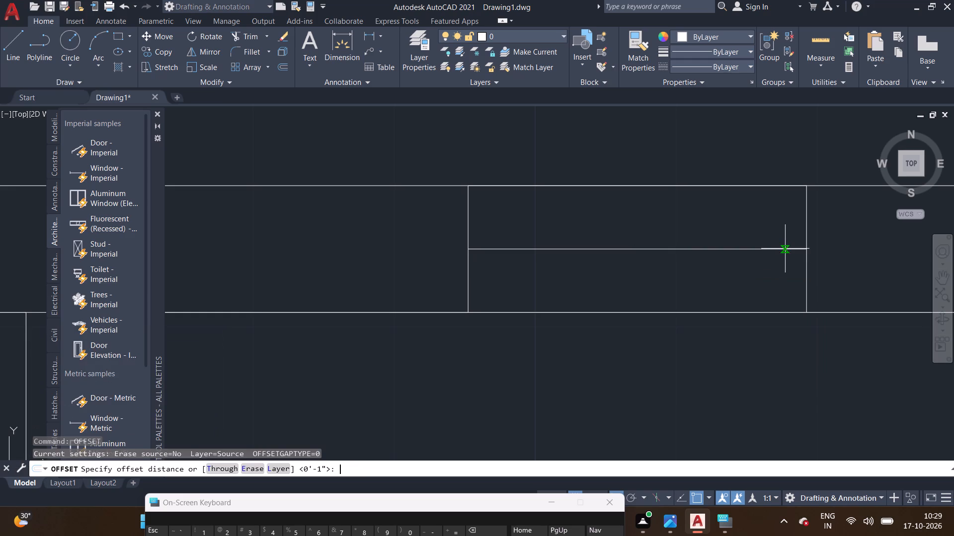
{"action": "key", "text": "1"}
{"action": "key", "text": "shift+quotedbl"}
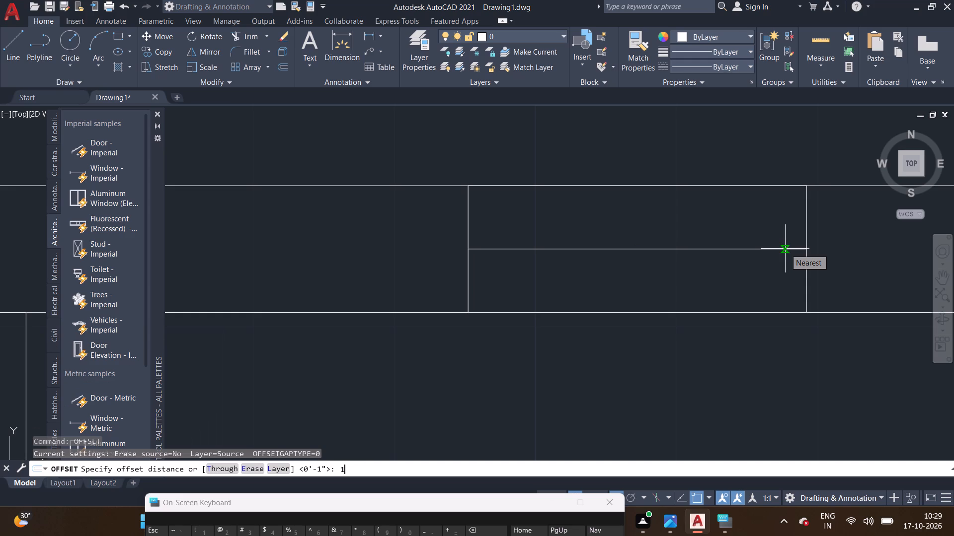
{"action": "key", "text": "Return"}
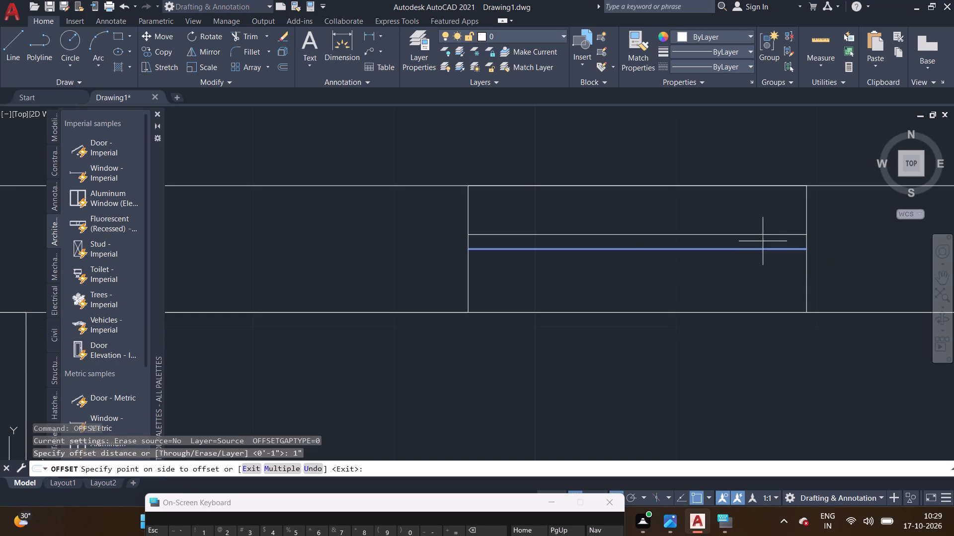
{"action": "left_click", "coordinate": [731, 241]}
Draw a 4' window opening across the north wall of the lower plan's easternmost room, with jamb lines between the wall faces.
{"action": "scroll", "coordinate": [677, 312], "scroll_direction": "down", "scroll_amount": 3}
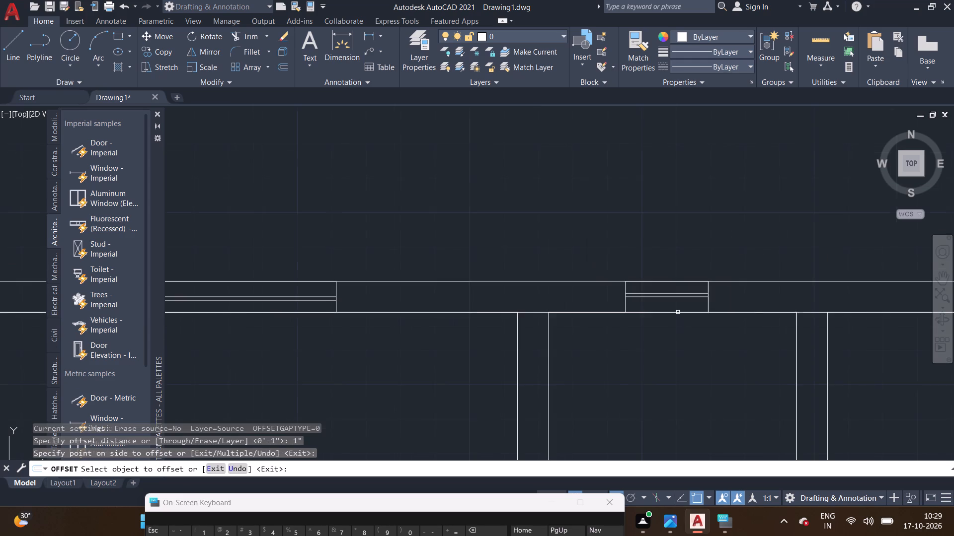
{"action": "scroll", "coordinate": [689, 375], "scroll_direction": "down", "scroll_amount": 2}
{"action": "middle_click_drag", "start_coordinate": [680, 383], "coordinate": [410, 290]}
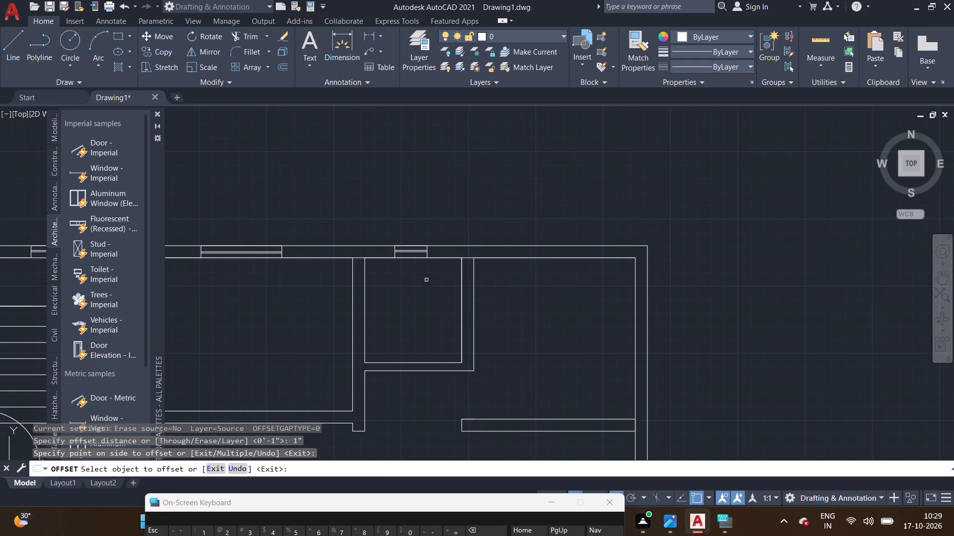
{"action": "scroll", "coordinate": [429, 294], "scroll_direction": "down", "scroll_amount": 1}
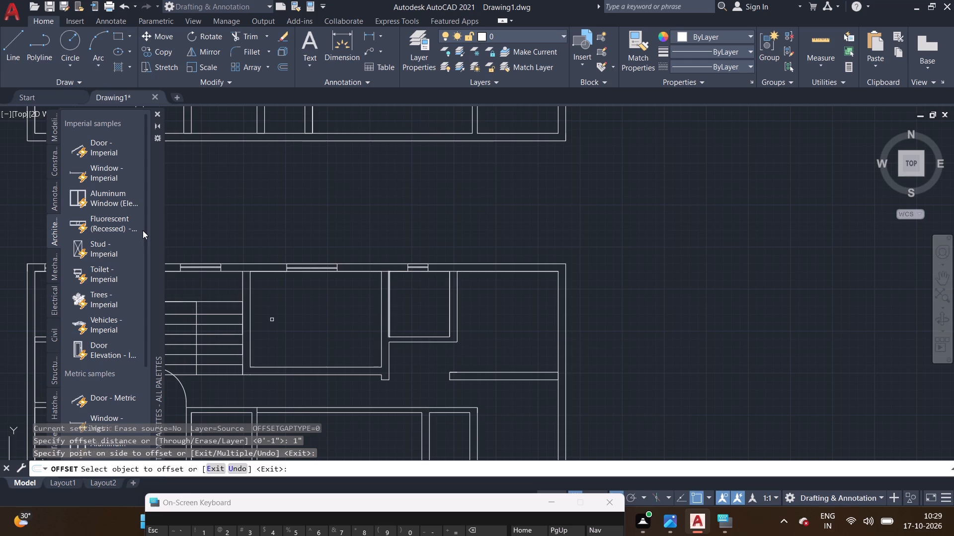
{"action": "left_click", "coordinate": [8, 44]}
{"action": "scroll", "coordinate": [481, 299], "scroll_direction": "up", "scroll_amount": 1}
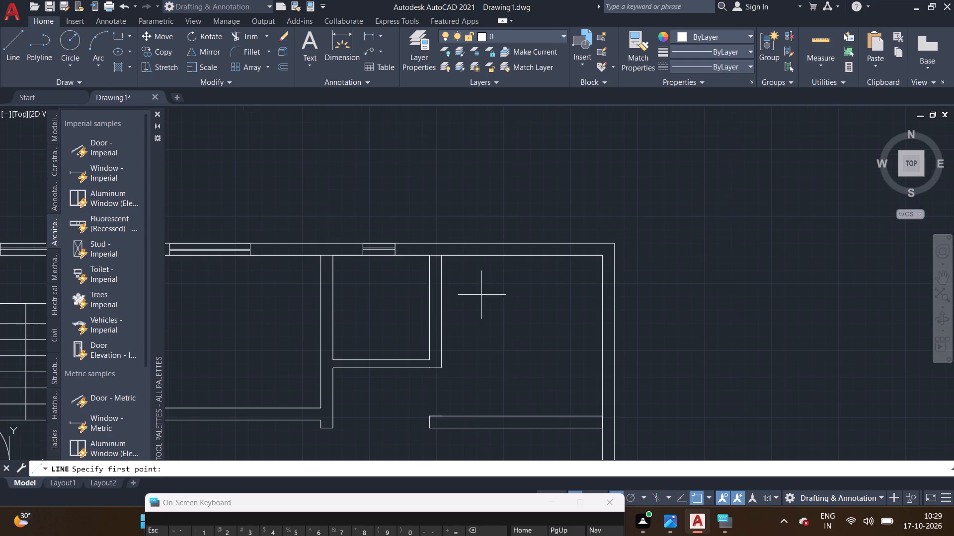
{"action": "left_click", "coordinate": [499, 255]}
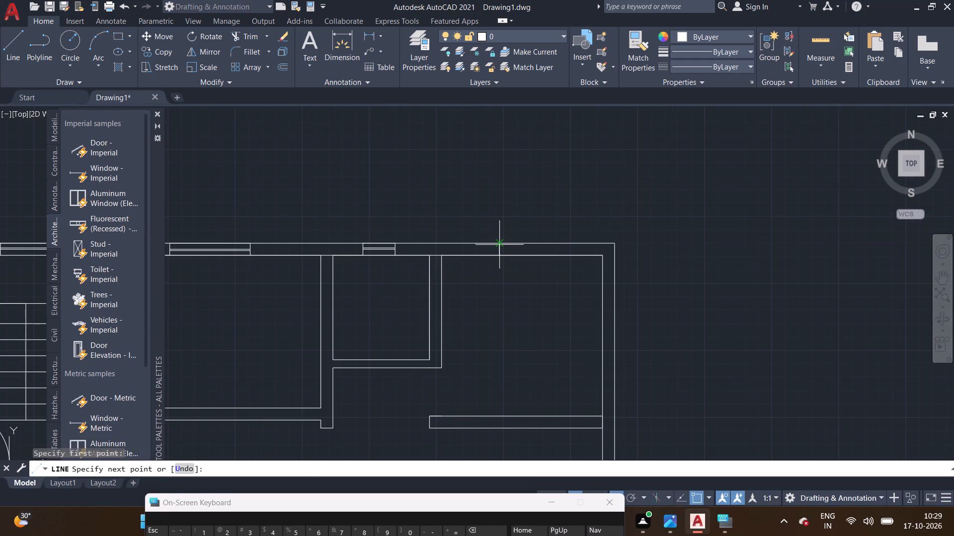
{"action": "left_click", "coordinate": [499, 245]}
{"action": "key", "text": "4"}
{"action": "key", "text": "apostrophe"}
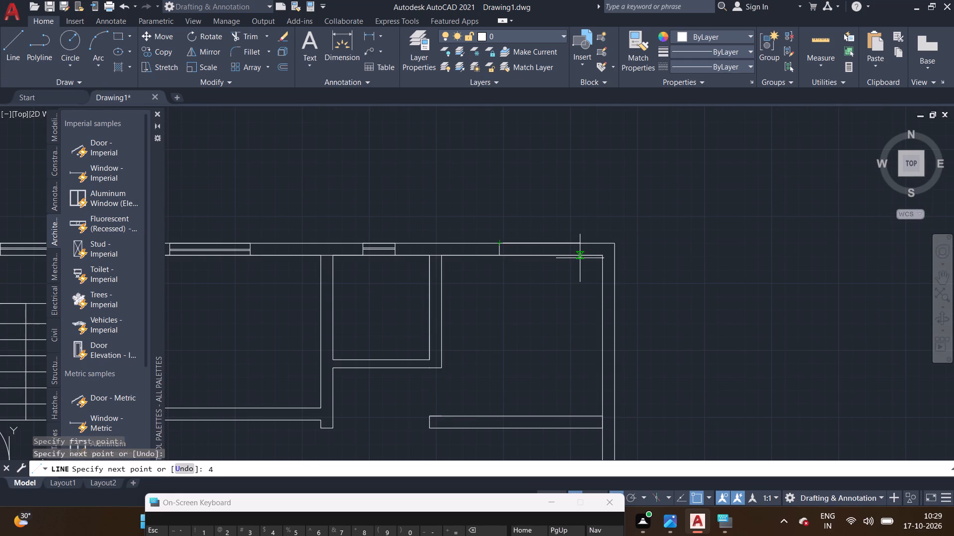
{"action": "key", "text": "Return"}
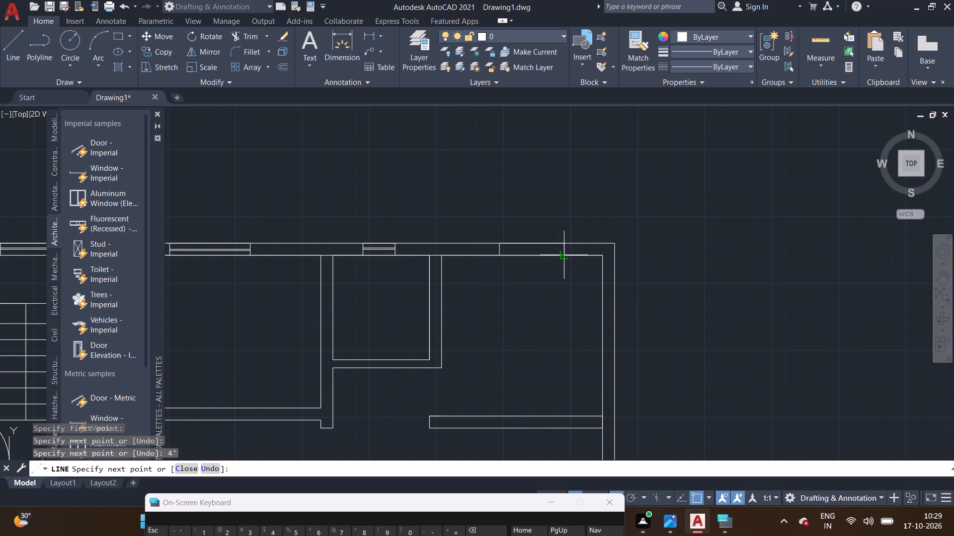
{"action": "left_click", "coordinate": [563, 253]}
{"action": "right_click", "coordinate": [571, 232]}
{"action": "left_click", "coordinate": [598, 241]}
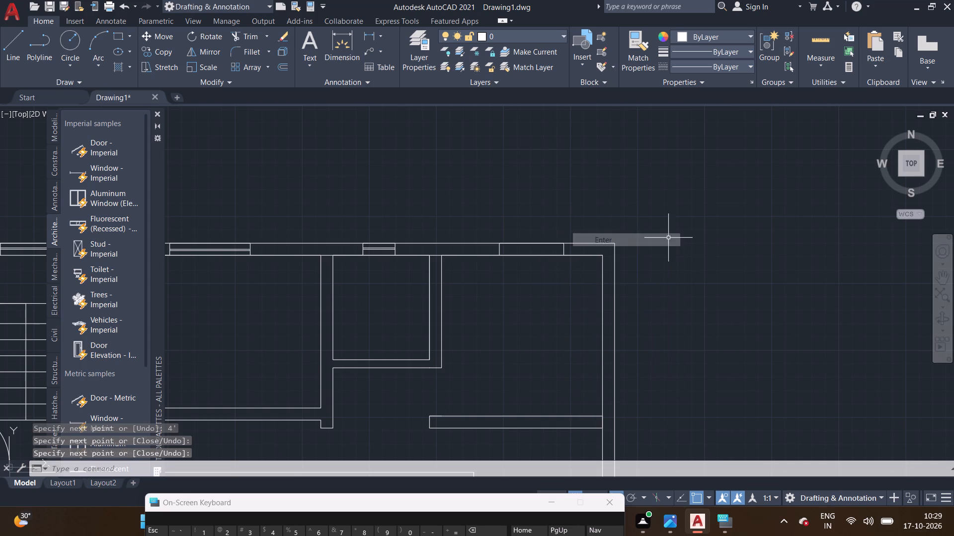
Draw a horizontal glazing line between the jamb midpoints of the easternmost room's 4' window opening.
{"action": "double_click", "coordinate": [13, 53]}
{"action": "scroll", "coordinate": [539, 262], "scroll_direction": "up", "scroll_amount": 3}
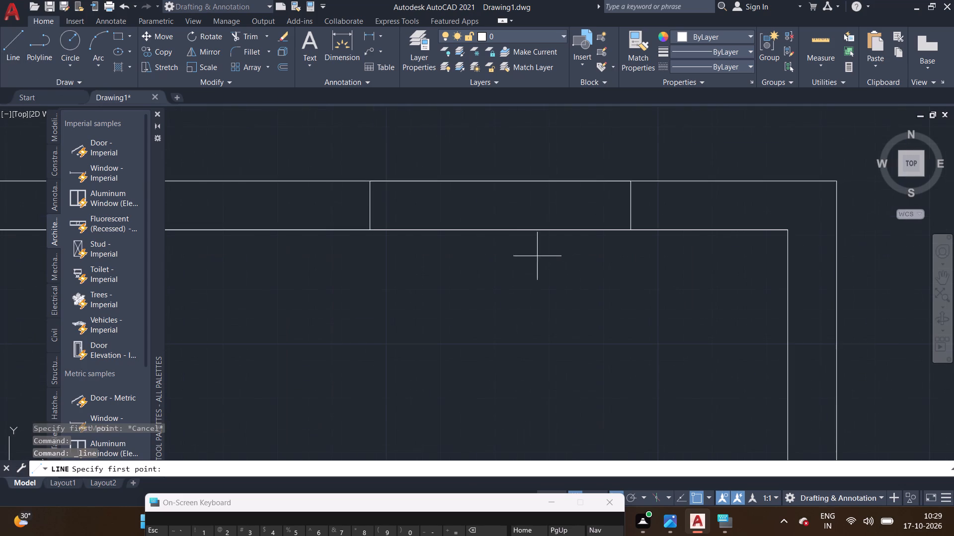
{"action": "left_click", "coordinate": [369, 204]}
{"action": "left_click", "coordinate": [632, 208]}
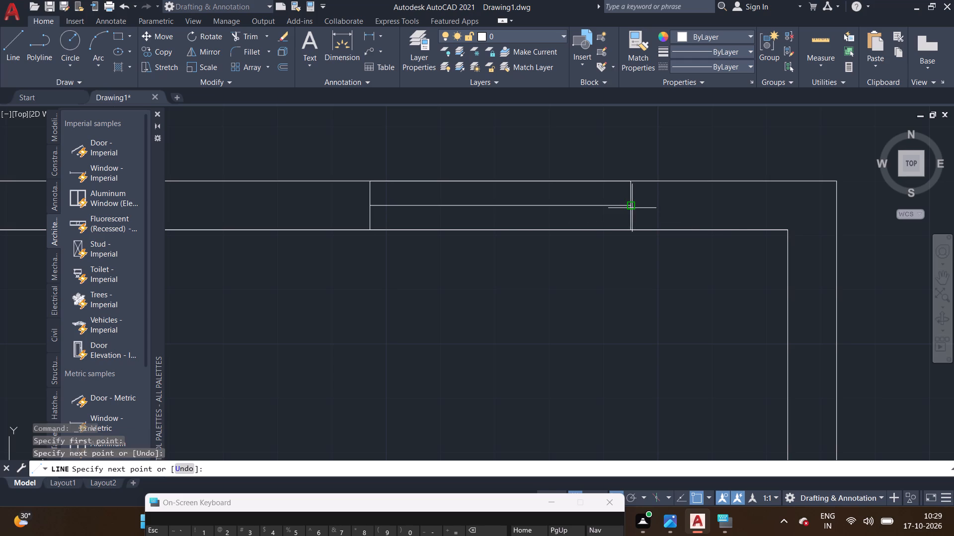
{"action": "right_click", "coordinate": [630, 208]}
{"action": "right_click", "coordinate": [630, 208]}
{"action": "left_click", "coordinate": [641, 215]}
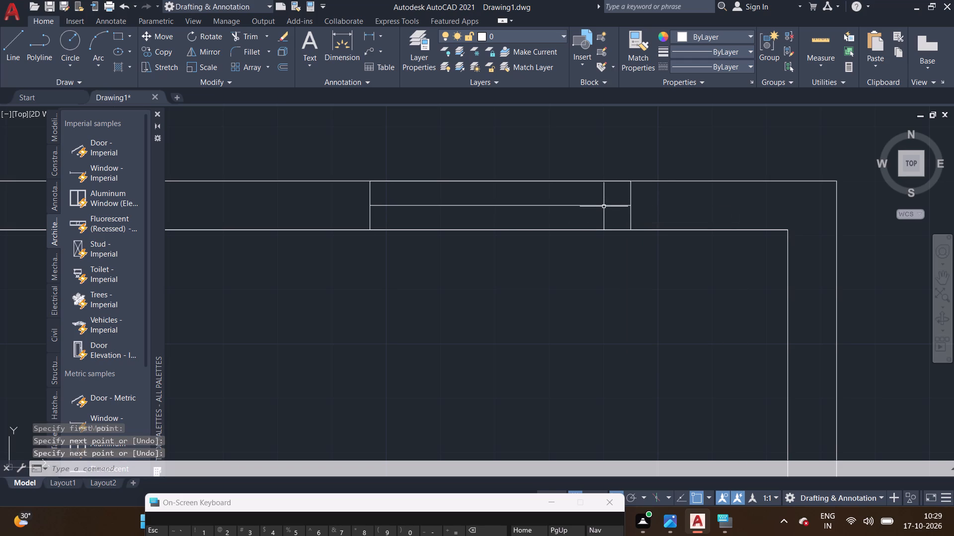
Offset the easternmost window's glazing line 1" toward the outer wall face.
{"action": "left_click", "coordinate": [604, 206]}
{"action": "type", "text": "off"}
{"action": "key", "text": "Return"}
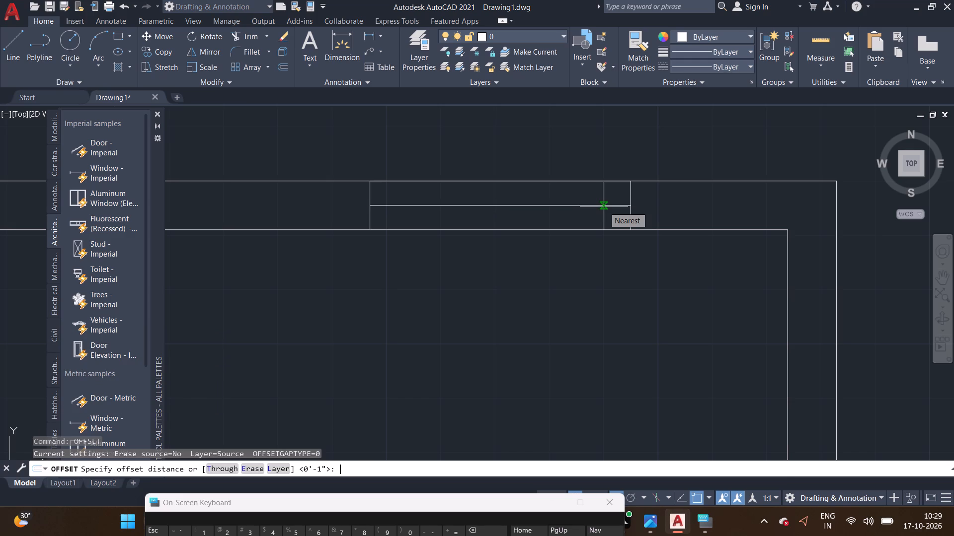
{"action": "key", "text": "1"}
{"action": "key", "text": "shift+quotedbl"}
{"action": "key", "text": "Return"}
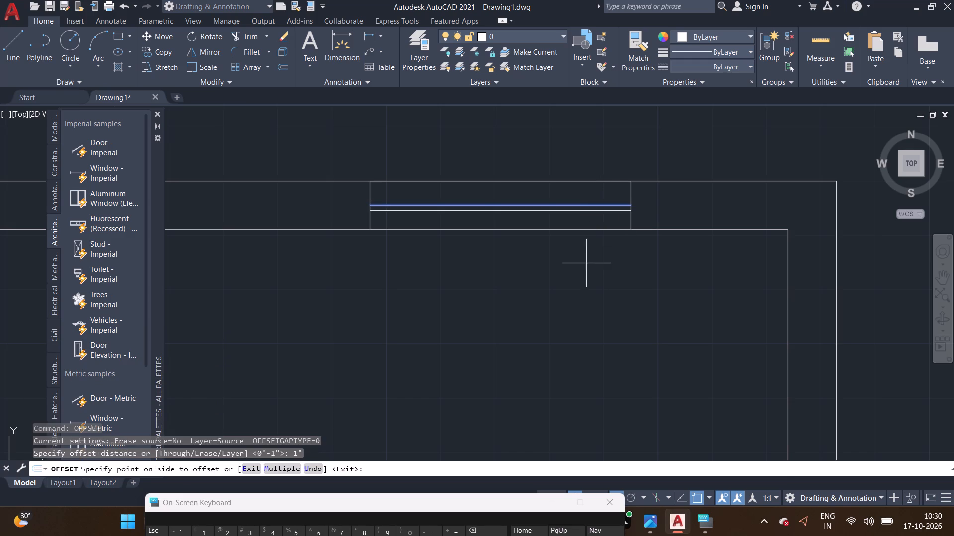
{"action": "double_click", "coordinate": [574, 196]}
{"action": "scroll", "coordinate": [571, 289], "scroll_direction": "down", "scroll_amount": 3}
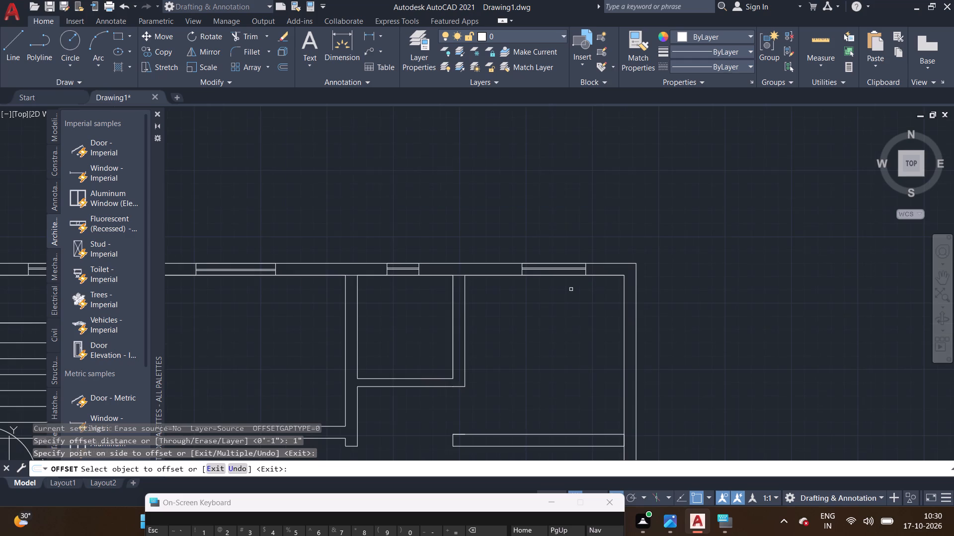
{"action": "middle_click_drag", "start_coordinate": [561, 335], "coordinate": [539, 300]}
{"action": "right_click", "coordinate": [460, 162]}
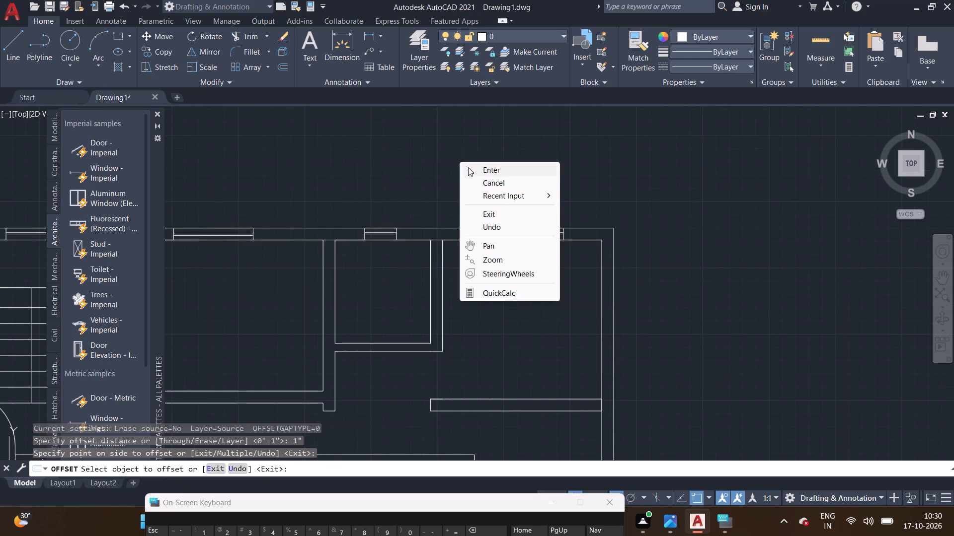
{"action": "left_click", "coordinate": [470, 167]}
Look over the lower plan's eastern rooms, east wall and south wall for the next window location.
{"action": "scroll", "coordinate": [573, 186], "scroll_direction": "down", "scroll_amount": 2}
{"action": "middle_click_drag", "start_coordinate": [644, 238], "coordinate": [633, 190]}
{"action": "scroll", "coordinate": [473, 190], "scroll_direction": "up", "scroll_amount": 2}
{"action": "scroll", "coordinate": [479, 270], "scroll_direction": "up", "scroll_amount": 1}
{"action": "middle_click", "coordinate": [479, 270]}
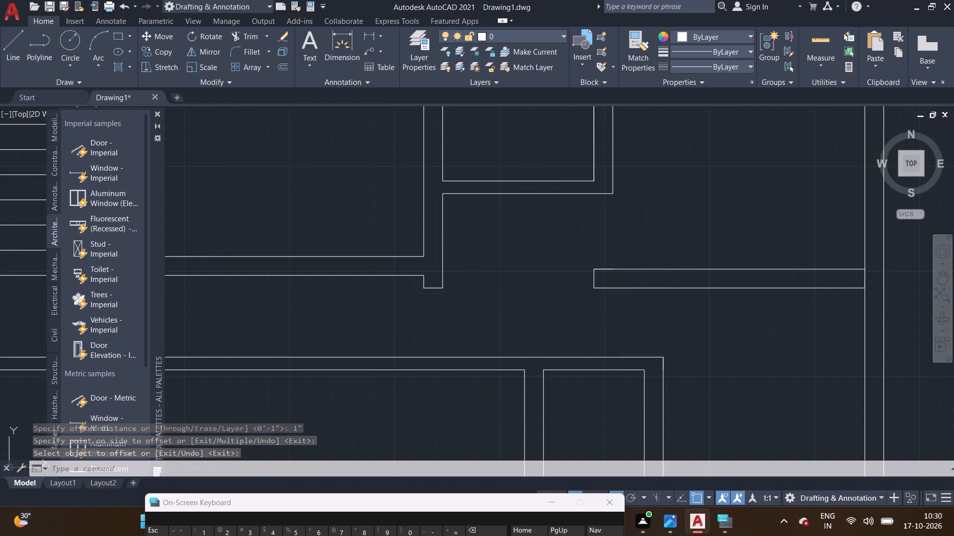
{"action": "scroll", "coordinate": [474, 257], "scroll_direction": "down", "scroll_amount": 3}
{"action": "middle_click_drag", "start_coordinate": [570, 243], "coordinate": [507, 235]}
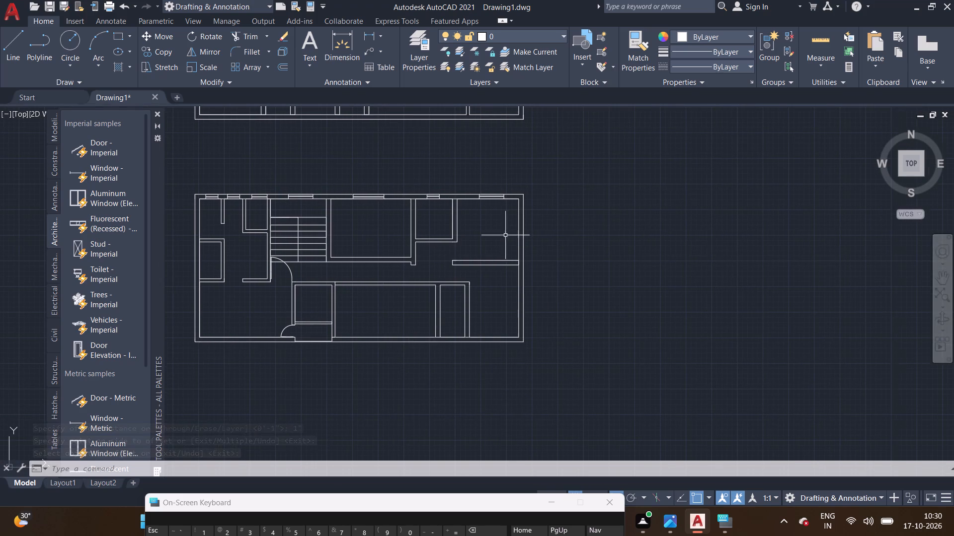
{"action": "left_click", "coordinate": [12, 56]}
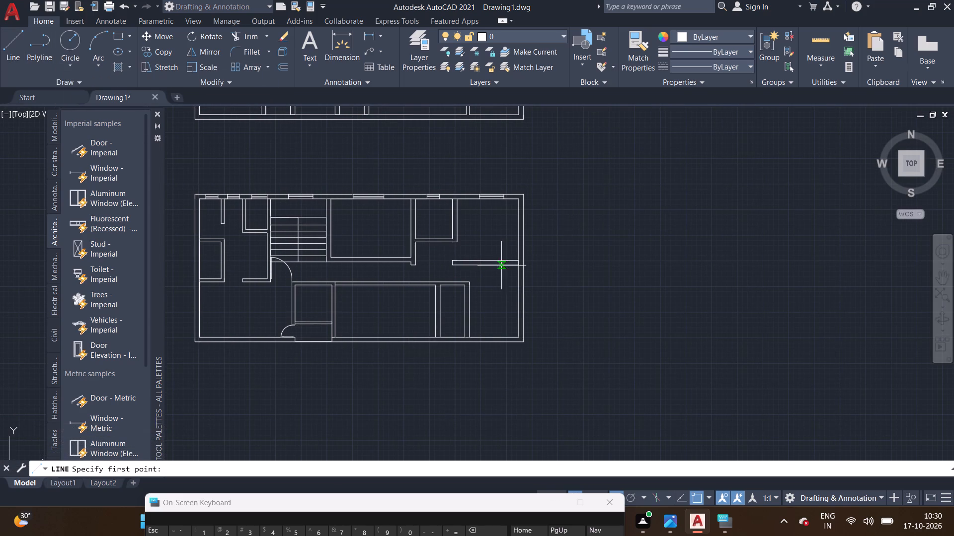
{"action": "scroll", "coordinate": [520, 218], "scroll_direction": "up", "scroll_amount": 2}
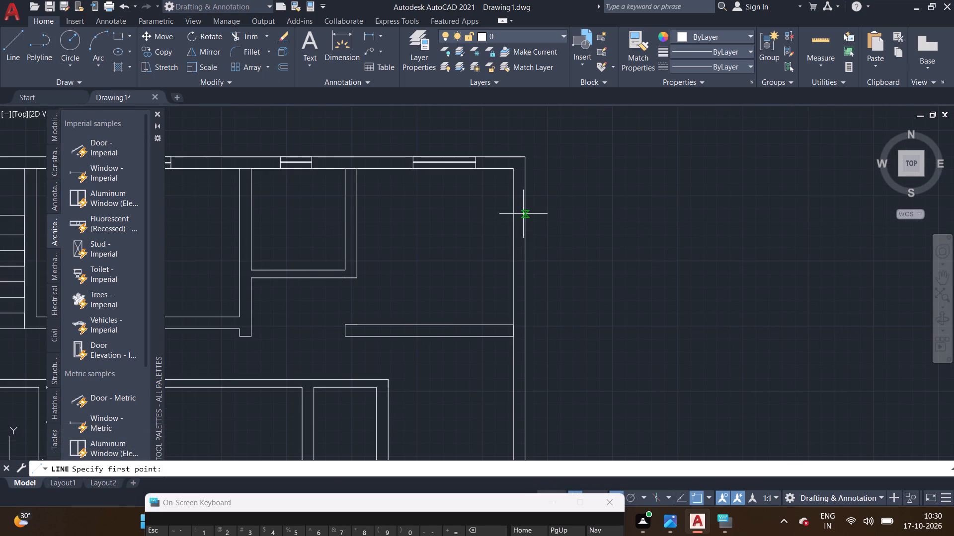
{"action": "middle_click_drag", "start_coordinate": [536, 210], "coordinate": [533, 199]}
{"action": "scroll", "coordinate": [536, 251], "scroll_direction": "down", "scroll_amount": 1}
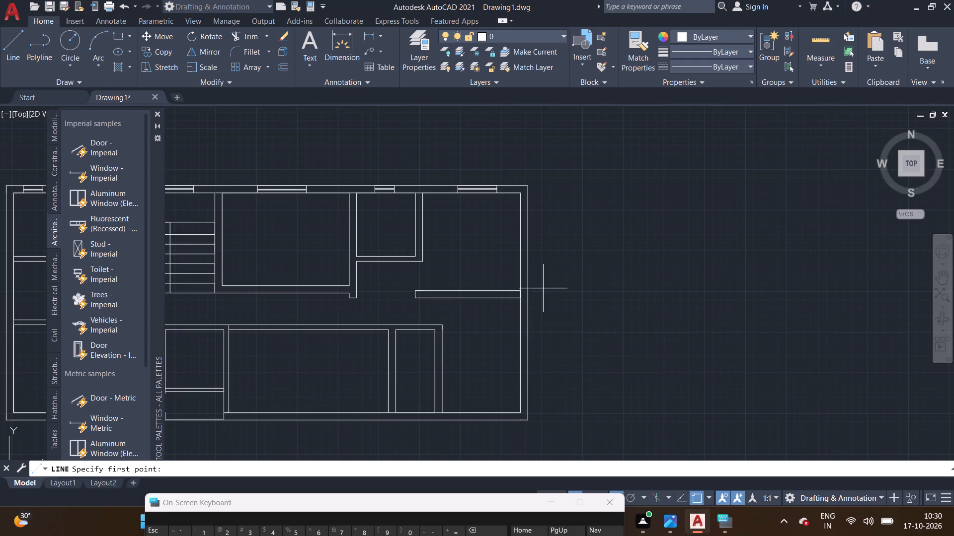
{"action": "middle_click_drag", "start_coordinate": [546, 287], "coordinate": [593, 240]}
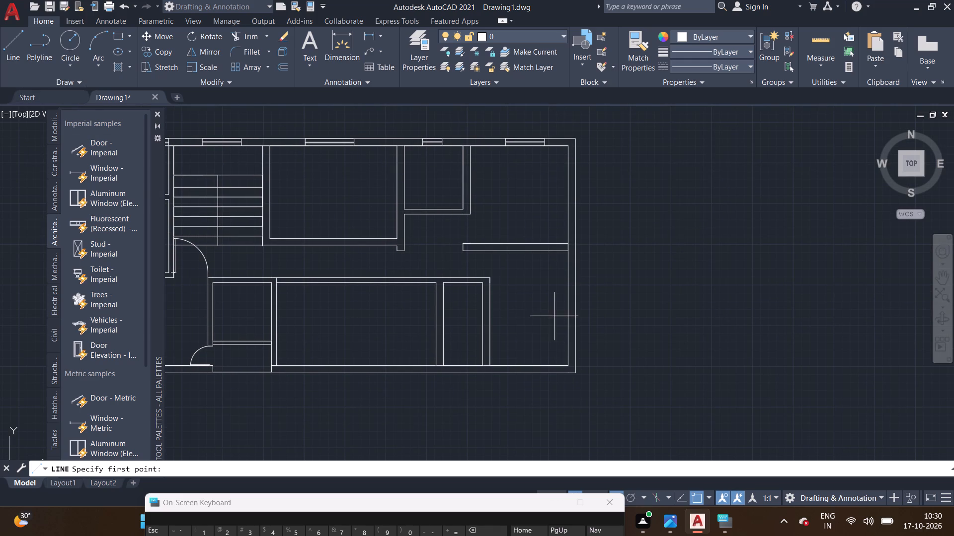
{"action": "middle_click_drag", "start_coordinate": [554, 316], "coordinate": [603, 305]}
{"action": "middle_click_drag", "start_coordinate": [589, 305], "coordinate": [584, 284]}
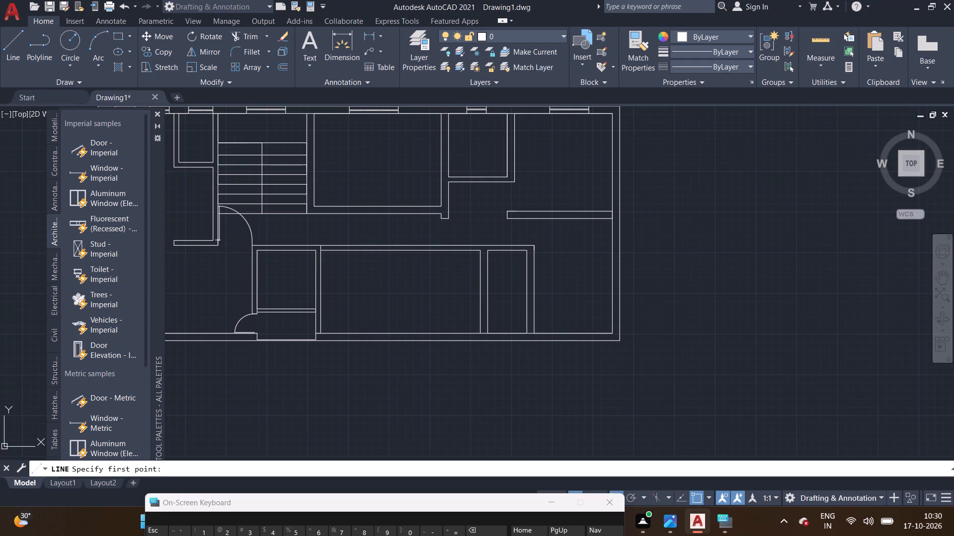
{"action": "middle_click_drag", "start_coordinate": [353, 217], "coordinate": [352, 219]}
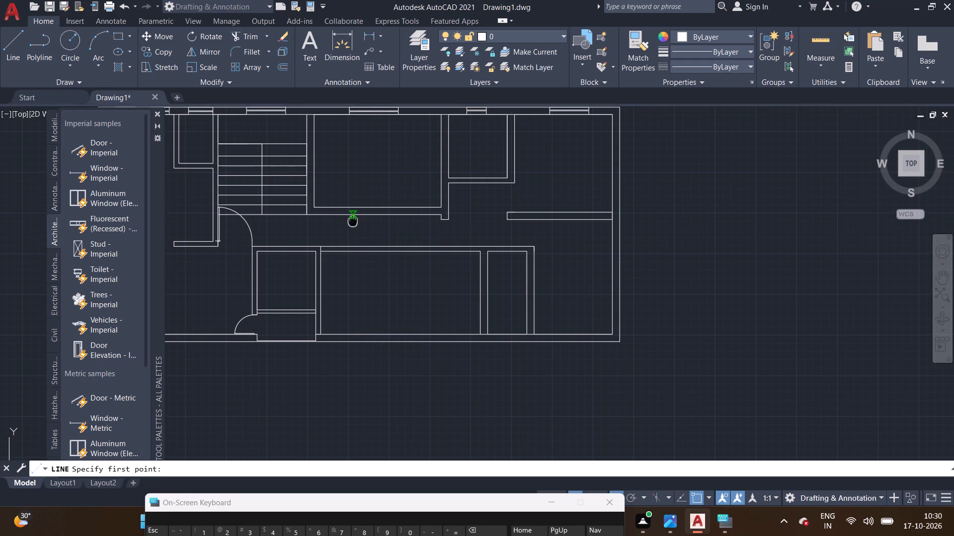
{"action": "middle_click_drag", "start_coordinate": [352, 219], "coordinate": [484, 158]}
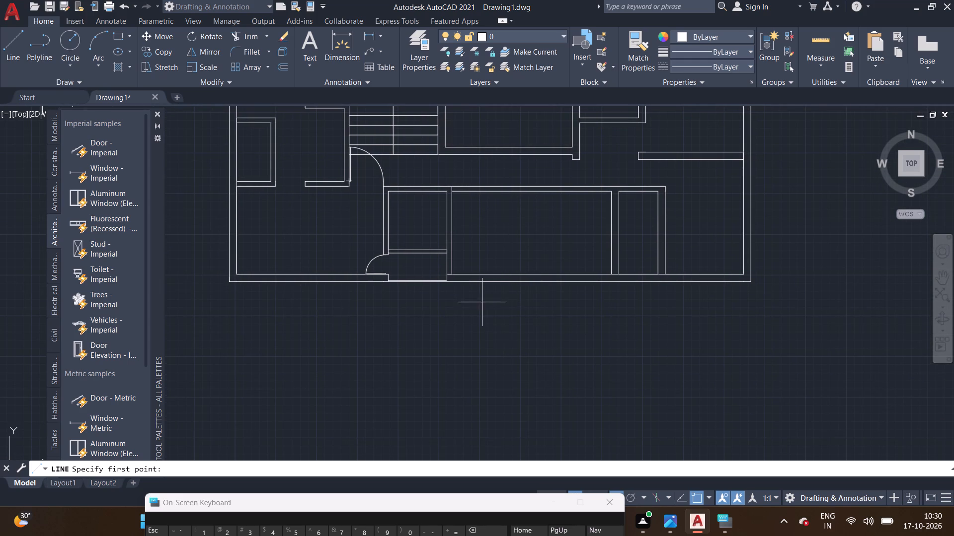
{"action": "middle_click_drag", "start_coordinate": [479, 302], "coordinate": [449, 307]}
Draw a 4' window opening across the lower plan's south wall, at the large middle room, with jamb lines between the wall faces.
{"action": "left_click", "coordinate": [16, 52]}
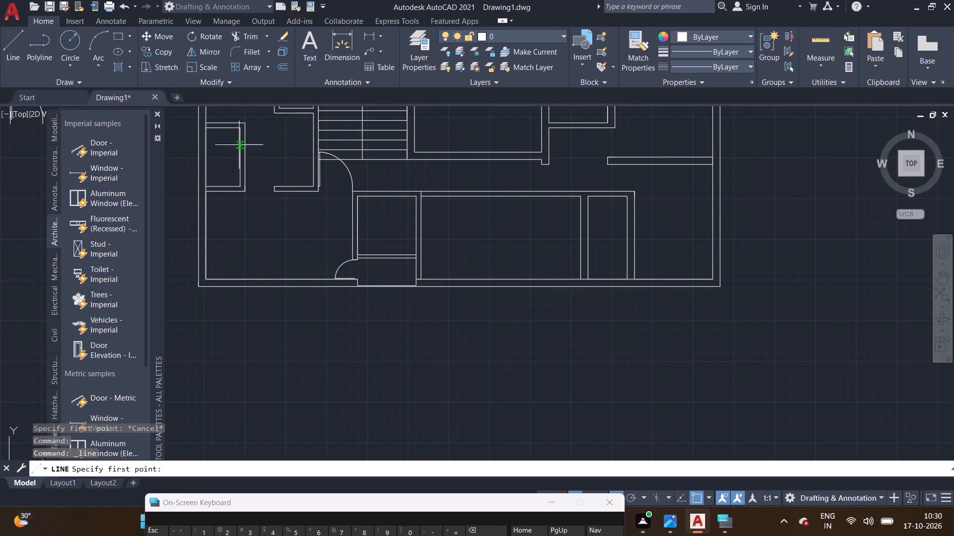
{"action": "middle_click_drag", "start_coordinate": [510, 271], "coordinate": [431, 253]}
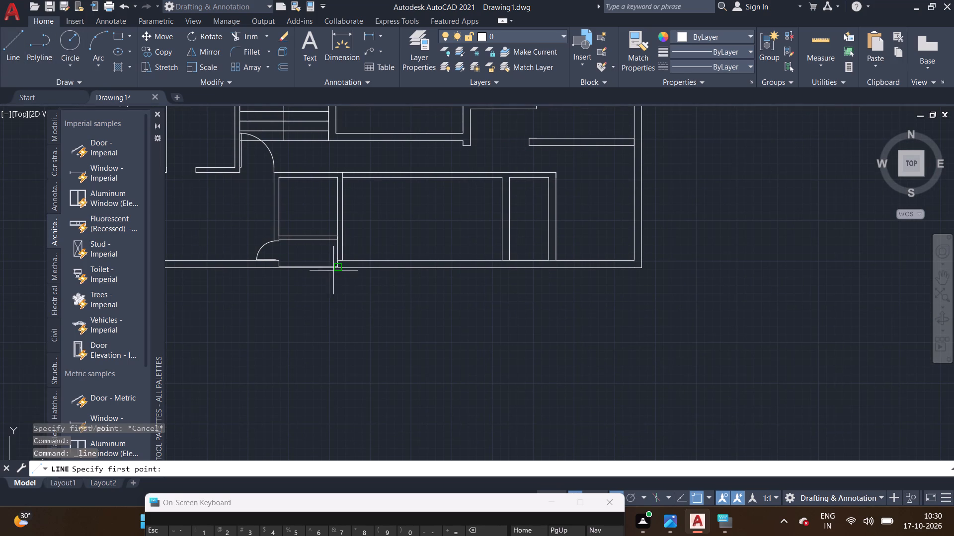
{"action": "left_click", "coordinate": [415, 260]}
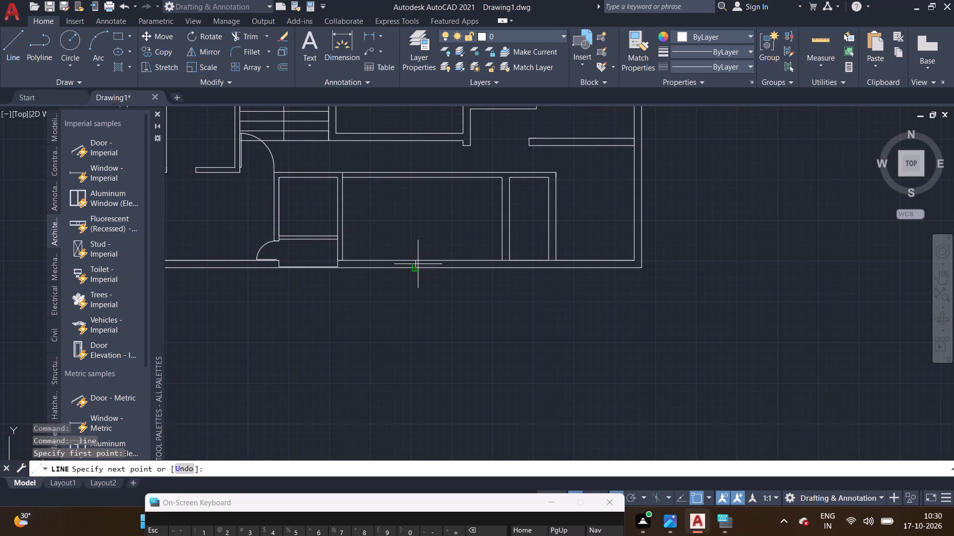
{"action": "left_click", "coordinate": [418, 268]}
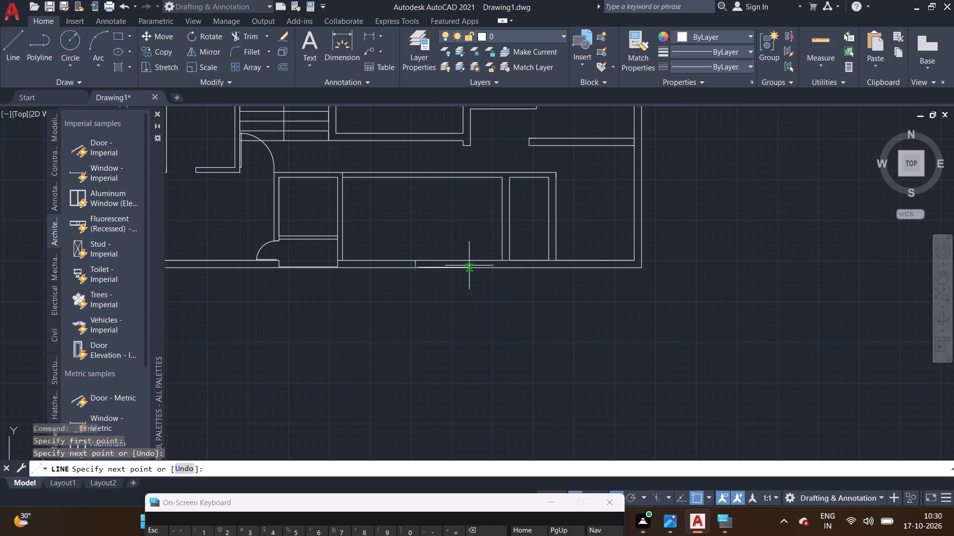
{"action": "type", "text": "4''"}
{"action": "key", "text": "Return"}
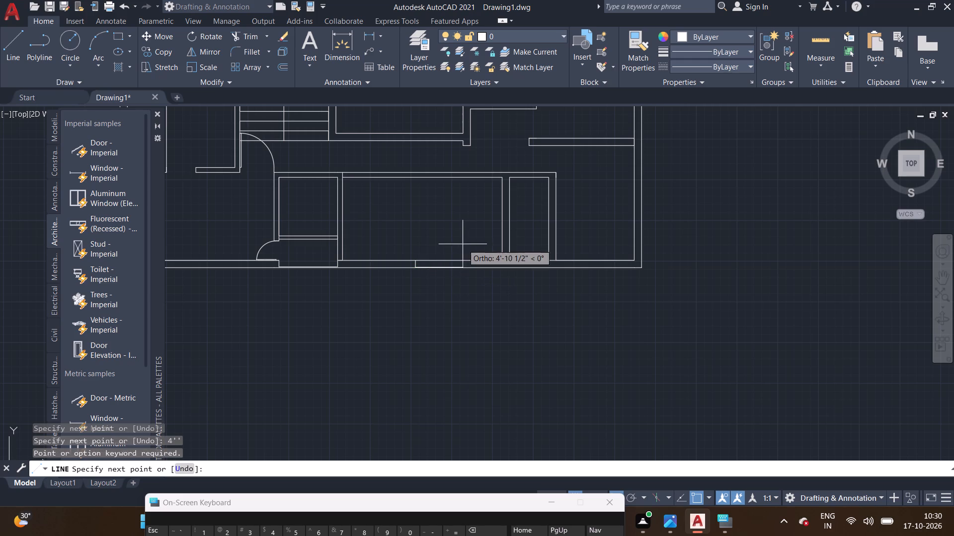
{"action": "scroll", "coordinate": [455, 231], "scroll_direction": "up", "scroll_amount": 3}
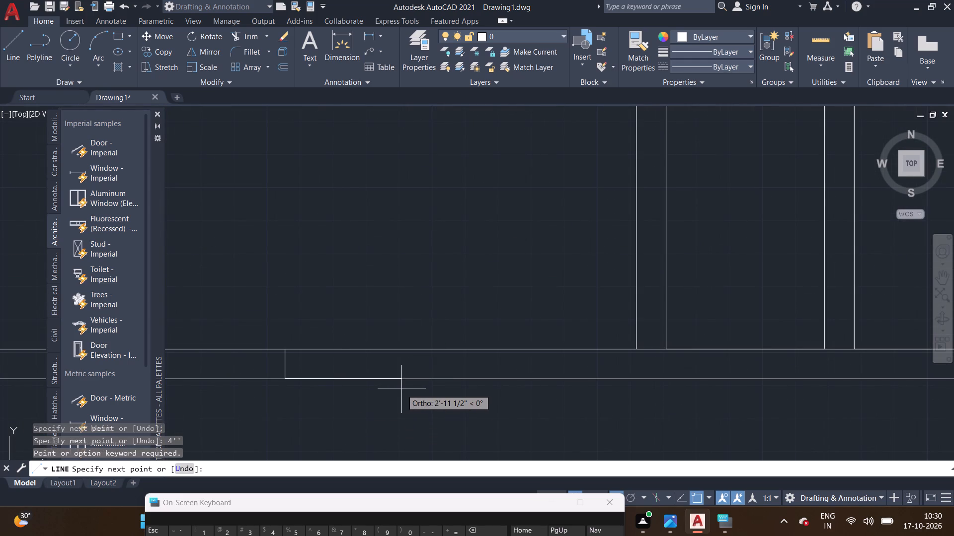
{"action": "type", "text": "4'"}
{"action": "key", "text": "Return"}
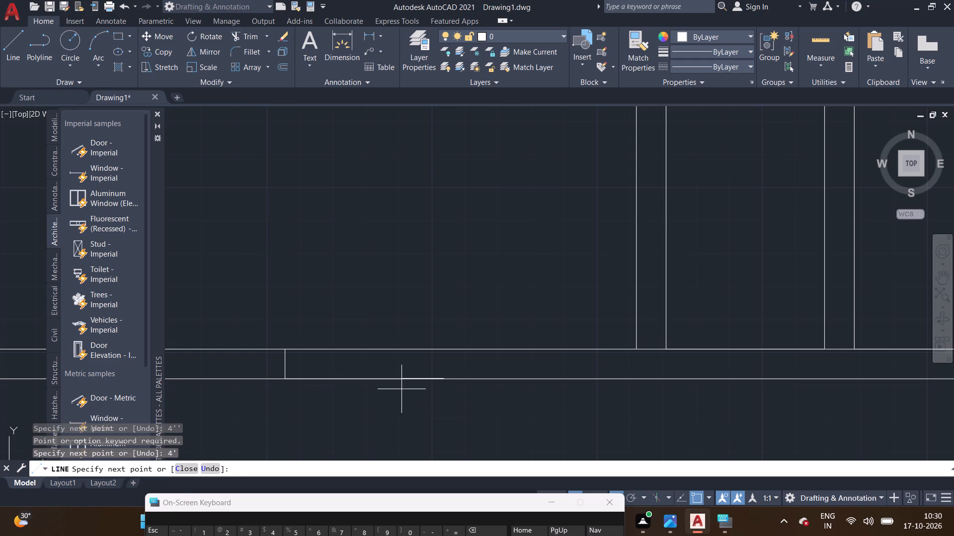
{"action": "double_click", "coordinate": [446, 346]}
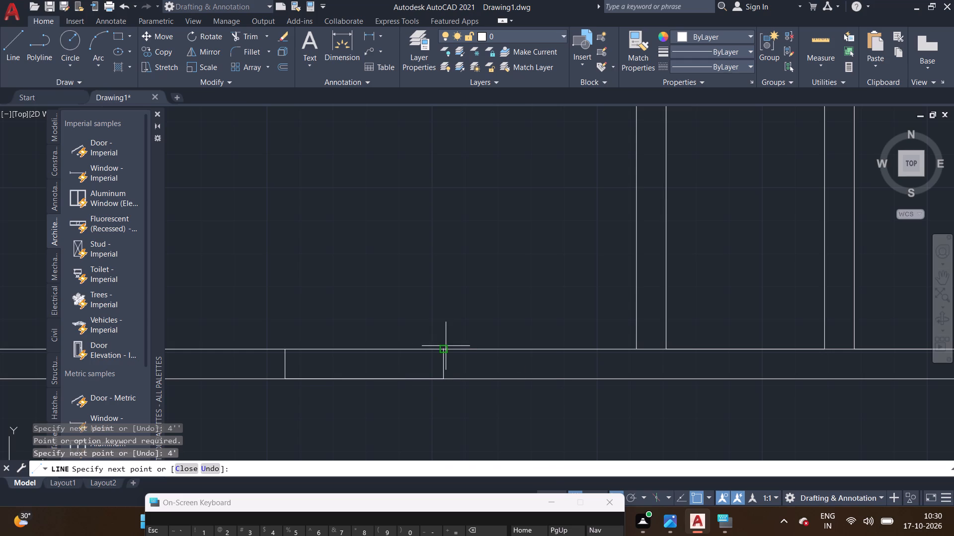
{"action": "right_click", "coordinate": [446, 346]}
{"action": "left_click", "coordinate": [462, 352]}
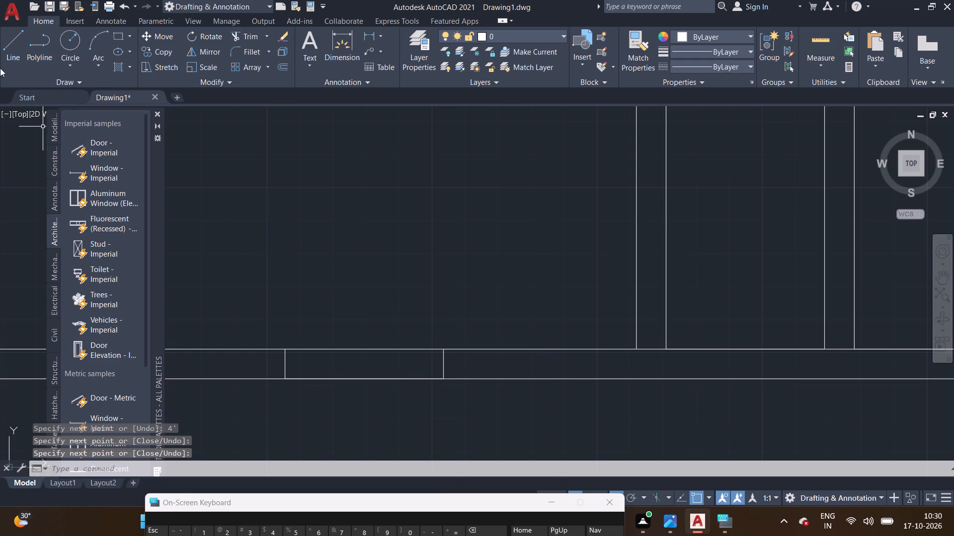
Draw a horizontal glazing line between the jamb midpoints of the large middle room's 4' south-wall window opening.
{"action": "left_click", "coordinate": [0, 52]}
{"action": "left_click", "coordinate": [9, 49]}
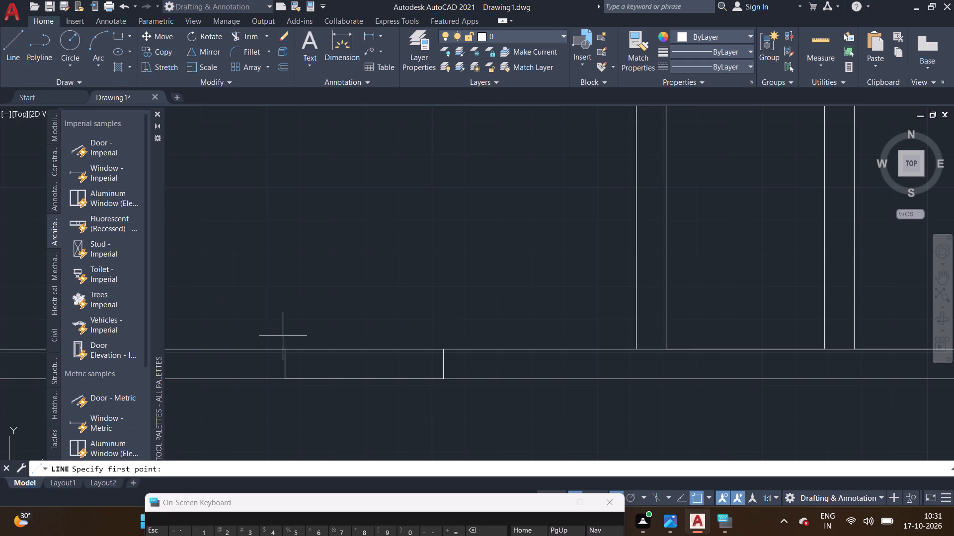
{"action": "left_click", "coordinate": [282, 362]}
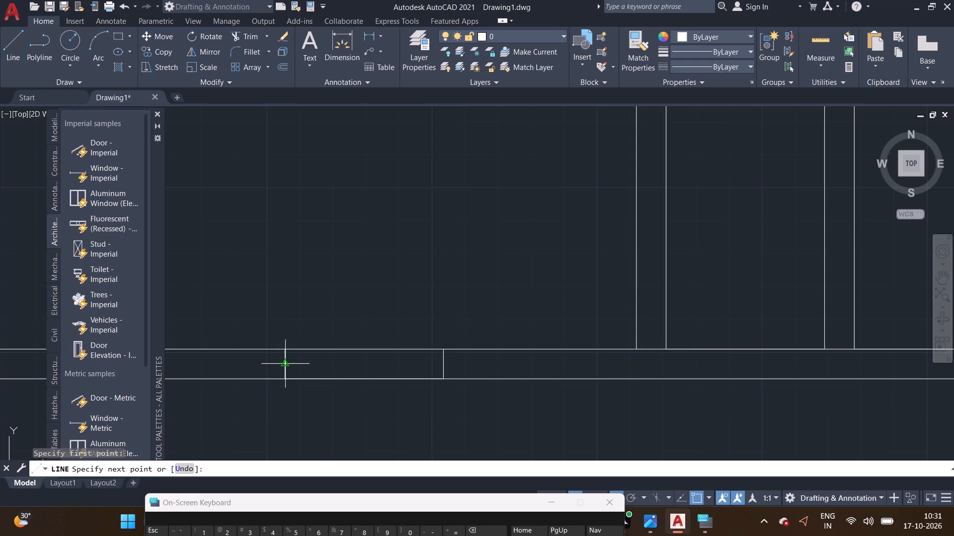
{"action": "left_click", "coordinate": [447, 362]}
{"action": "right_click", "coordinate": [442, 361]}
{"action": "left_click", "coordinate": [463, 364]}
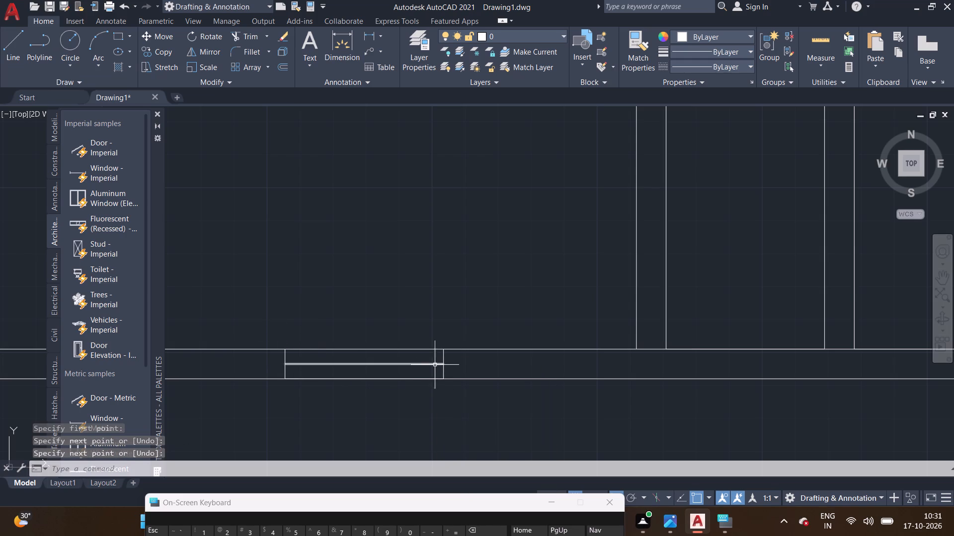
Offset the large middle room's window glazing line 1" toward the inner wall face.
{"action": "left_click", "coordinate": [430, 365]}
{"action": "type", "text": "off"}
{"action": "key", "text": "Return"}
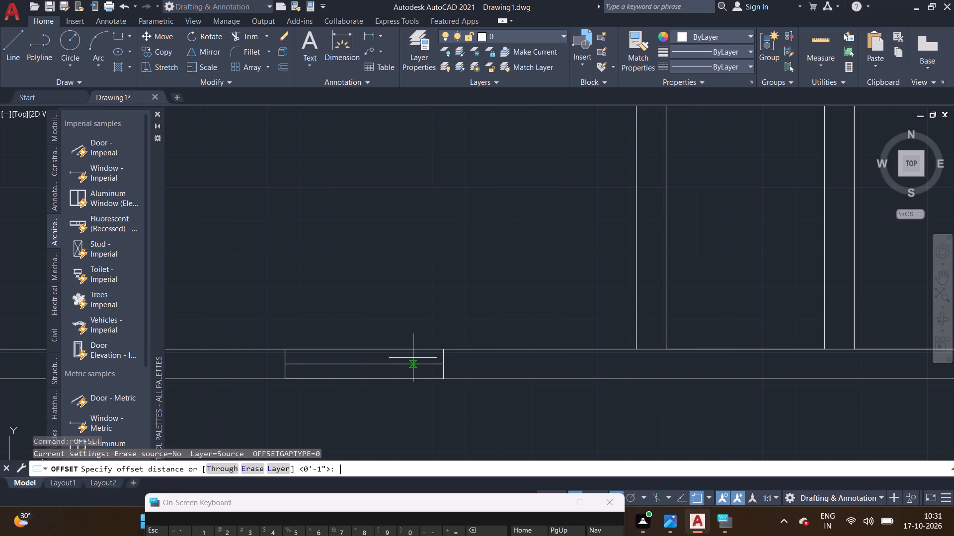
{"action": "key", "text": "1"}
{"action": "key", "text": "shift+quotedbl"}
{"action": "key", "text": "Return"}
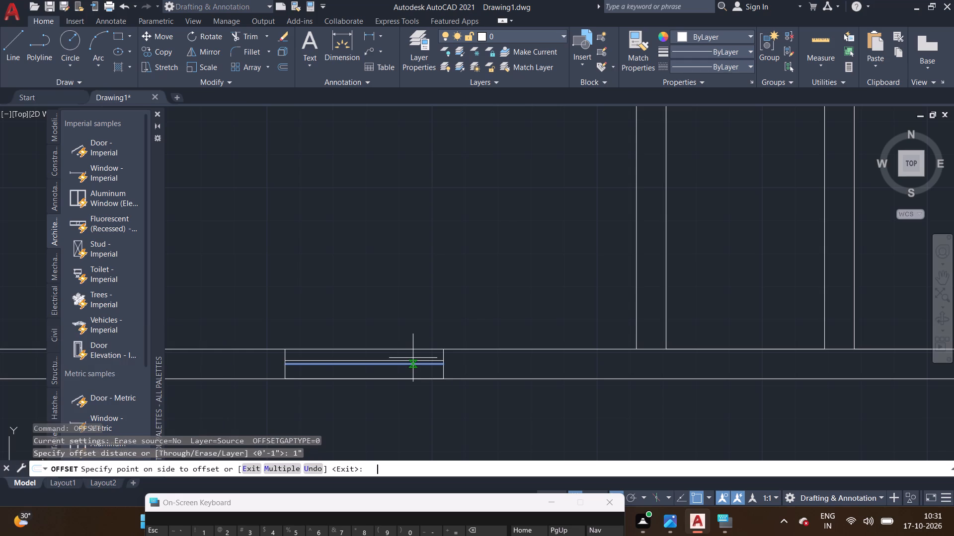
{"action": "scroll", "coordinate": [413, 358], "scroll_direction": "up", "scroll_amount": 4}
{"action": "double_click", "coordinate": [413, 358]}
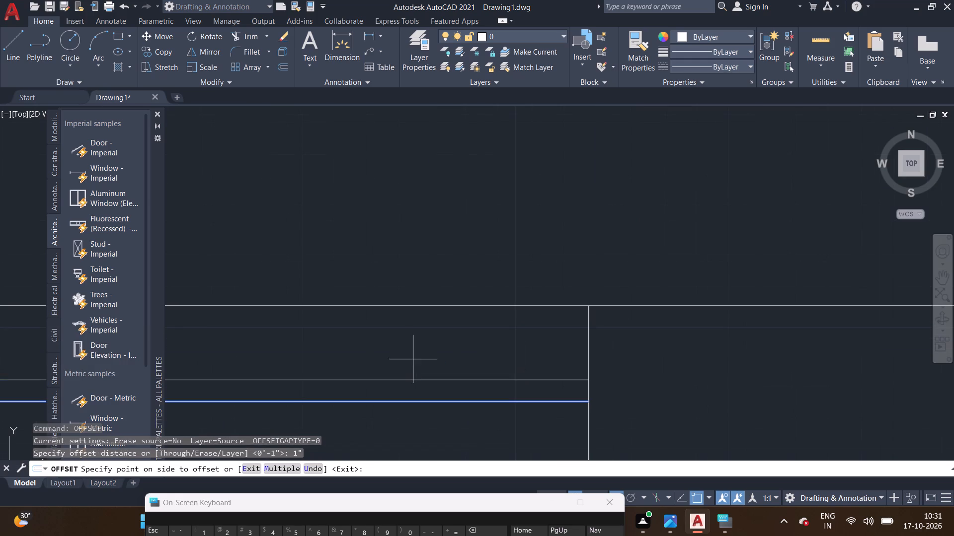
{"action": "left_click", "coordinate": [413, 359]}
{"action": "scroll", "coordinate": [460, 370], "scroll_direction": "down", "scroll_amount": 5}
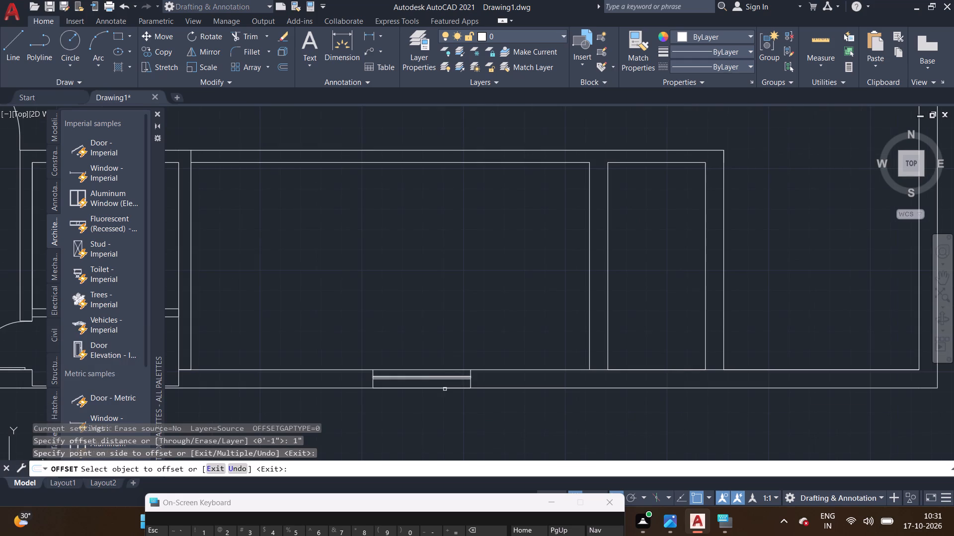
{"action": "right_click", "coordinate": [412, 278]}
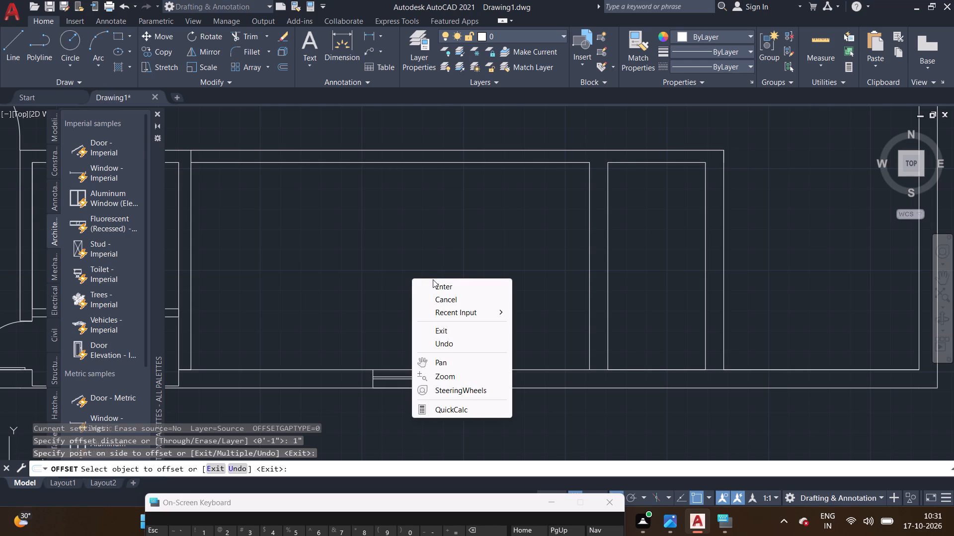
{"action": "double_click", "coordinate": [433, 279]}
{"action": "left_click", "coordinate": [439, 289]}
Draw a line from the southwest room's inner corner east along the south wall's inner face and across to the outer face as the window's west jamb.
{"action": "scroll", "coordinate": [435, 293], "scroll_direction": "down", "scroll_amount": 3}
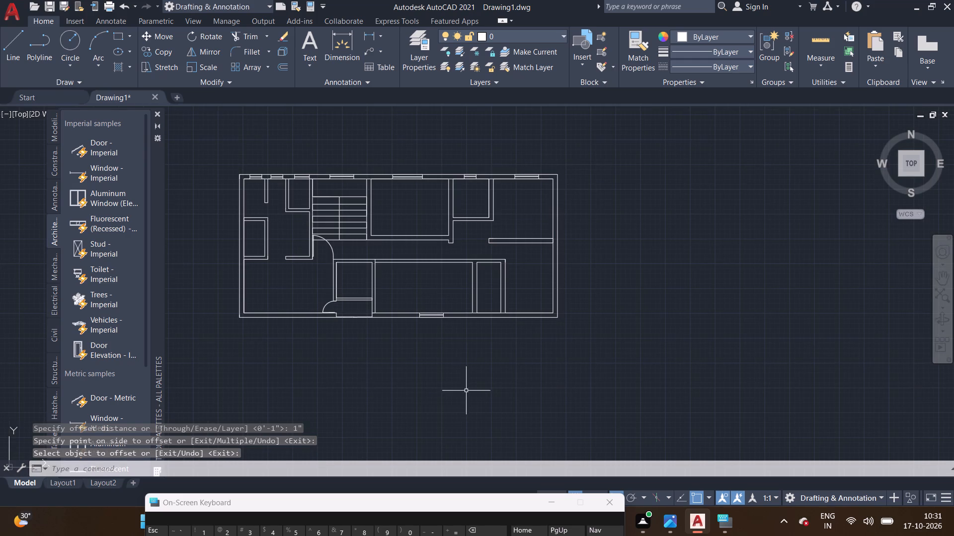
{"action": "middle_click_drag", "start_coordinate": [464, 386], "coordinate": [453, 358]}
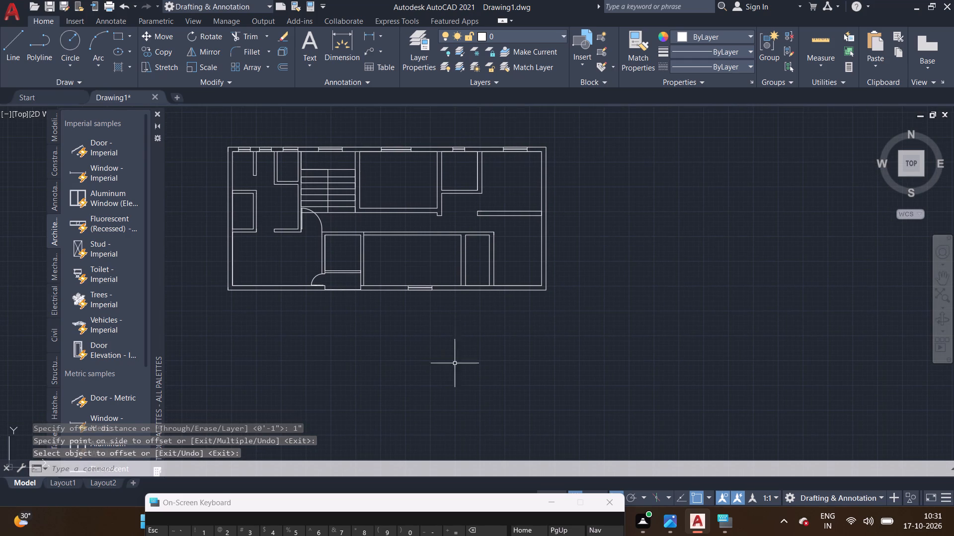
{"action": "middle_click_drag", "start_coordinate": [451, 346], "coordinate": [503, 354]}
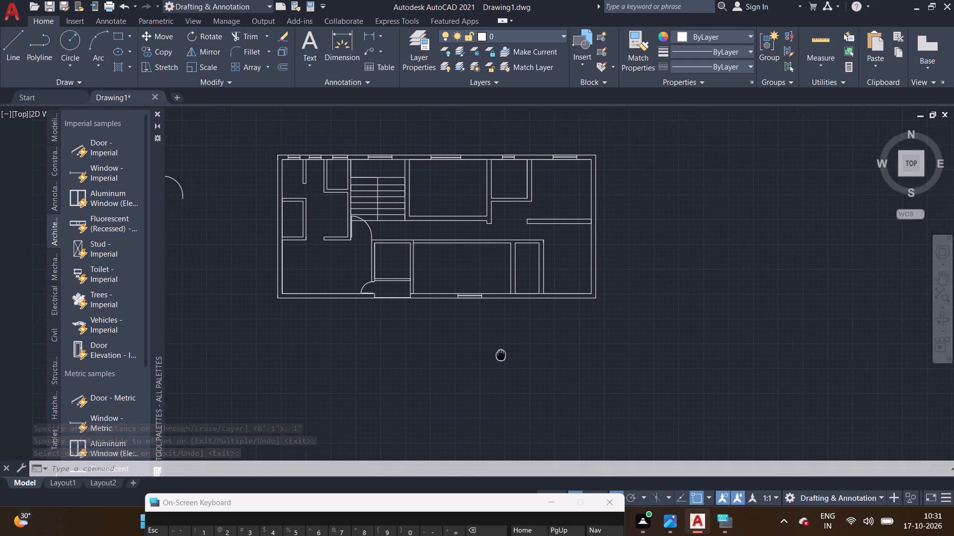
{"action": "middle_click_drag", "start_coordinate": [503, 354], "coordinate": [541, 366]}
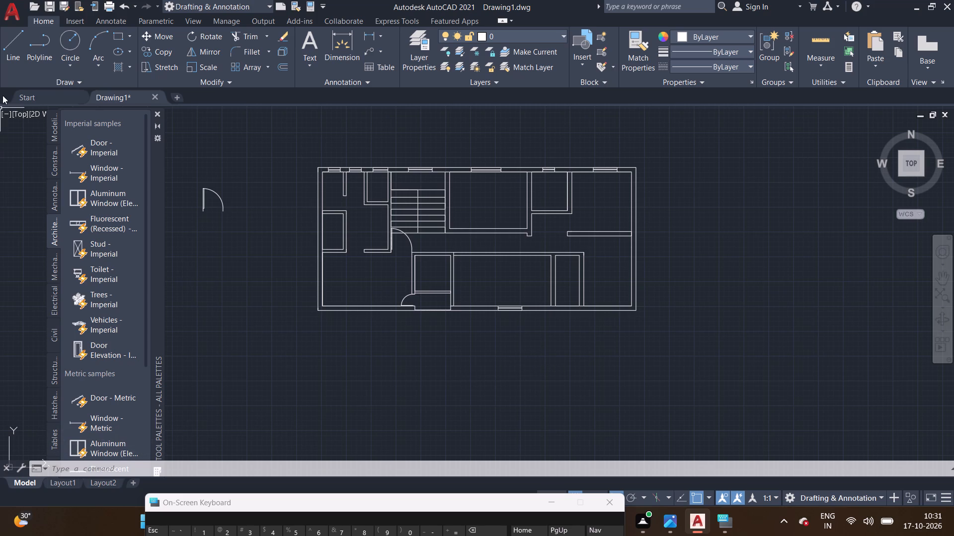
{"action": "left_click", "coordinate": [10, 48]}
{"action": "scroll", "coordinate": [352, 291], "scroll_direction": "up", "scroll_amount": 2}
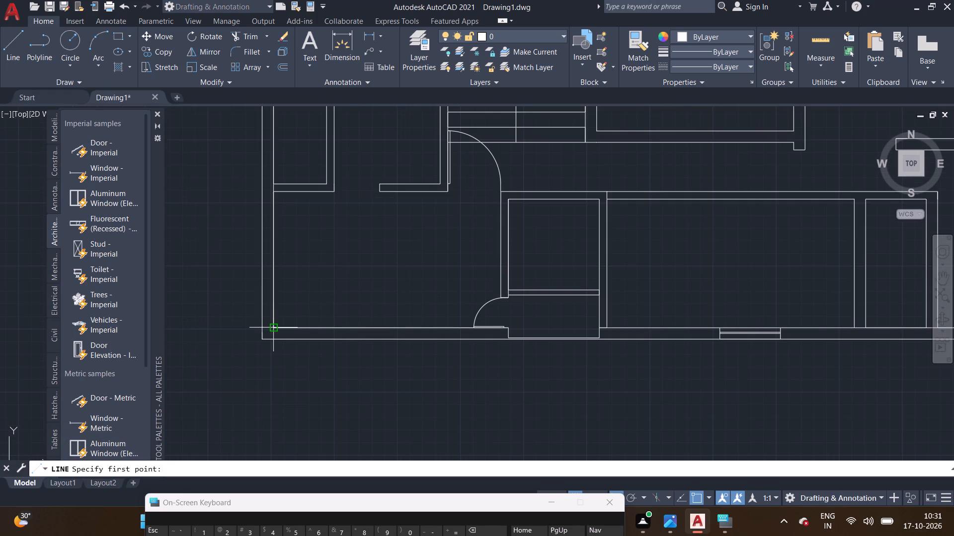
{"action": "left_click", "coordinate": [276, 326]}
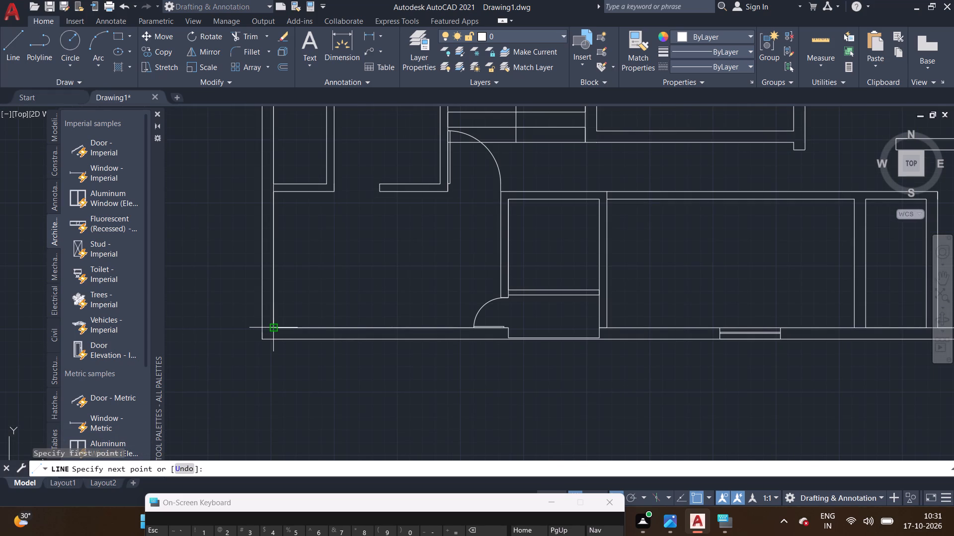
{"action": "left_click", "coordinate": [342, 328]}
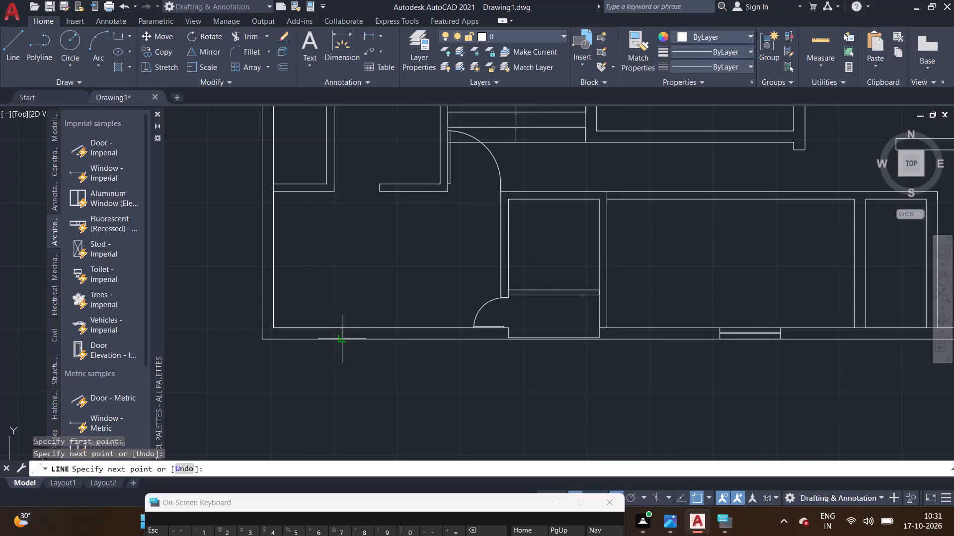
{"action": "scroll", "coordinate": [342, 336], "scroll_direction": "up", "scroll_amount": 3}
{"action": "left_click", "coordinate": [337, 350]}
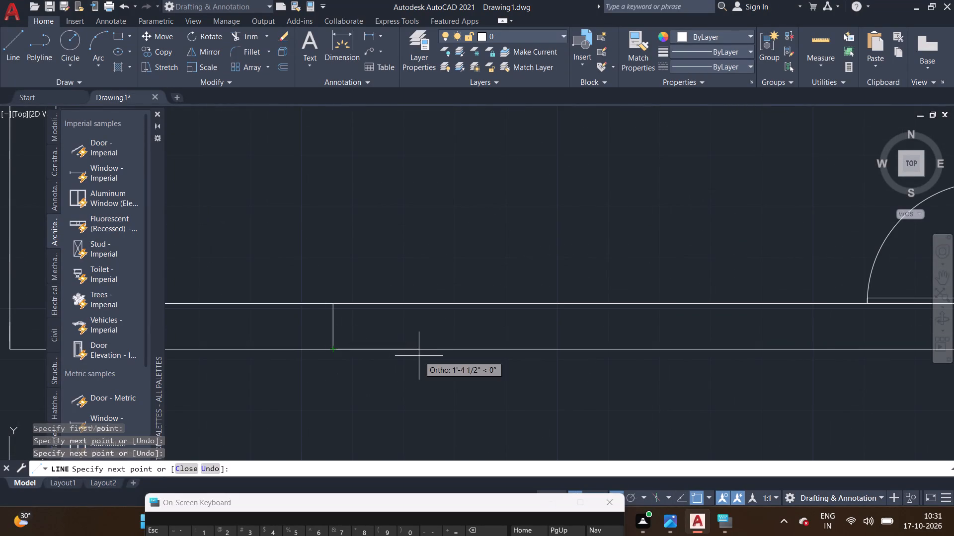
Continue the line 5' east along the outer wall face and back to the inner face, completing the southwest room's window opening.
{"action": "scroll", "coordinate": [421, 356], "scroll_direction": "down", "scroll_amount": 1}
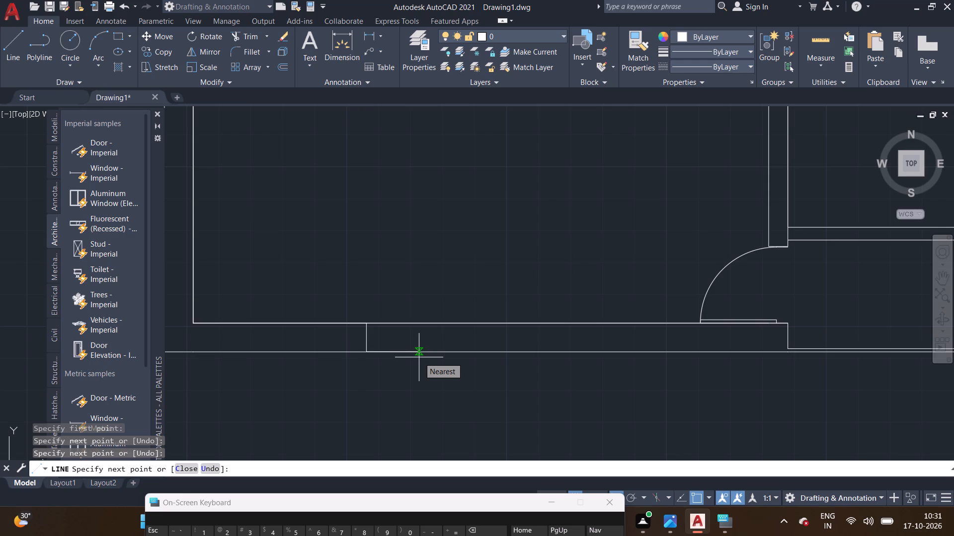
{"action": "type", "text": "65"}
{"action": "key", "text": "BackSpace"}
{"action": "key", "text": "BackSpace"}
{"action": "type", "text": "5'"}
{"action": "key", "text": "Return"}
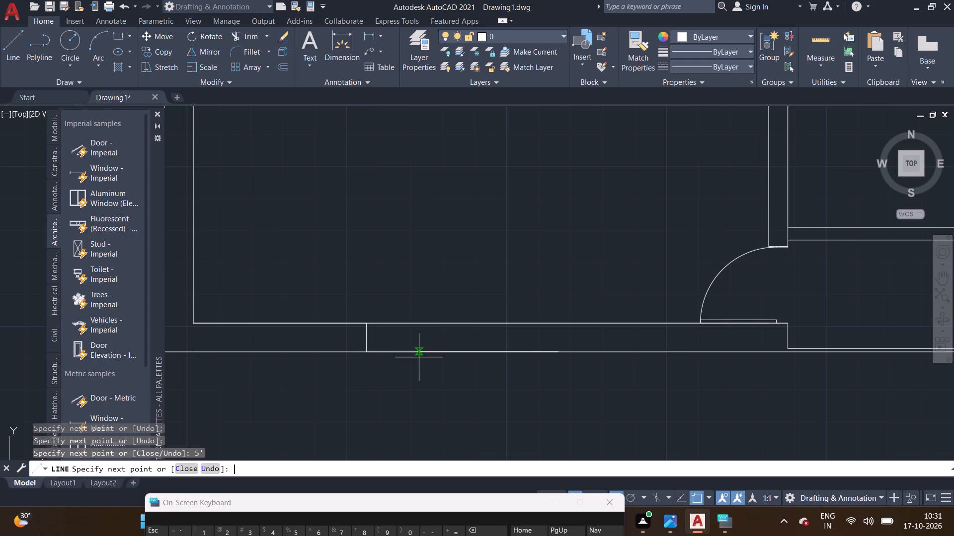
{"action": "scroll", "coordinate": [573, 316], "scroll_direction": "up", "scroll_amount": 1}
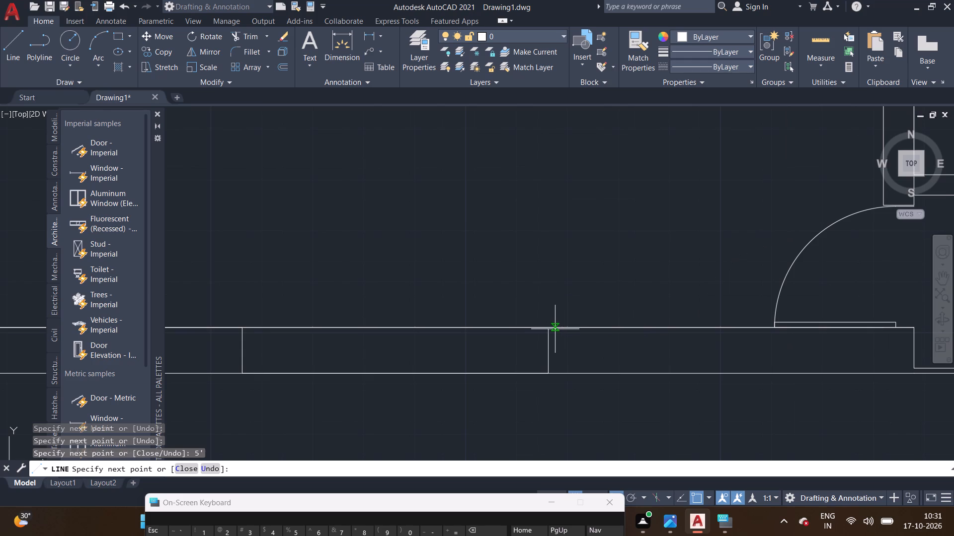
{"action": "left_click", "coordinate": [551, 326]}
{"action": "right_click", "coordinate": [549, 316]}
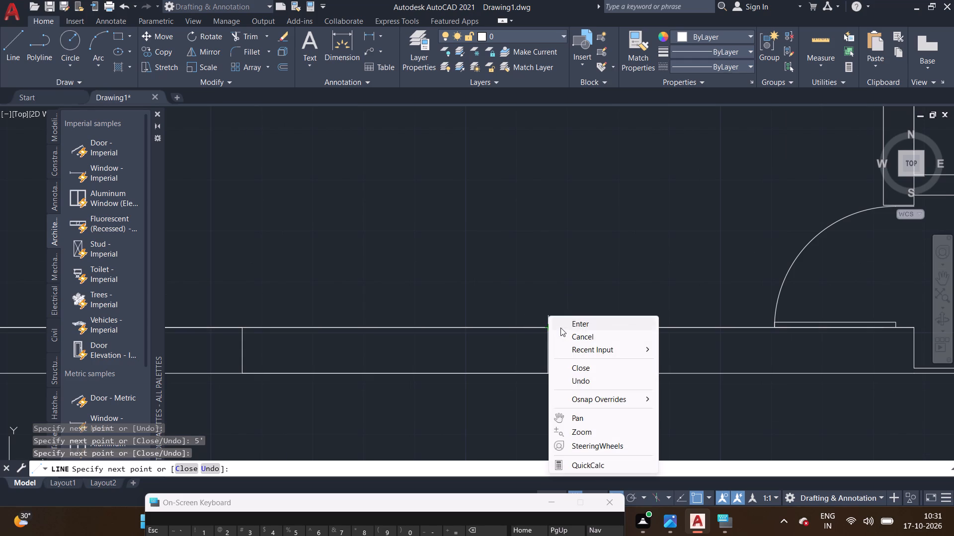
{"action": "double_click", "coordinate": [560, 328]}
{"action": "left_click", "coordinate": [334, 415]}
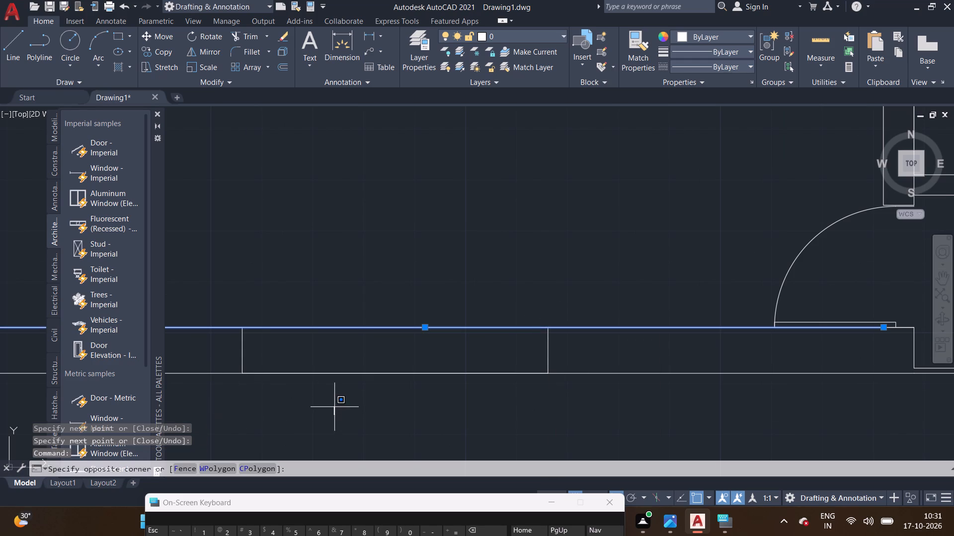
{"action": "left_click", "coordinate": [282, 420]}
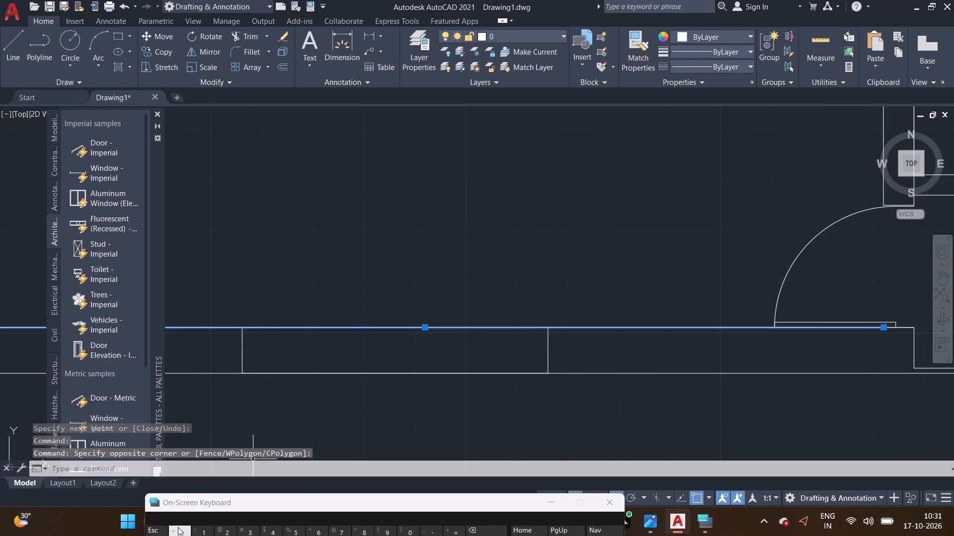
{"action": "key", "text": "Escape"}
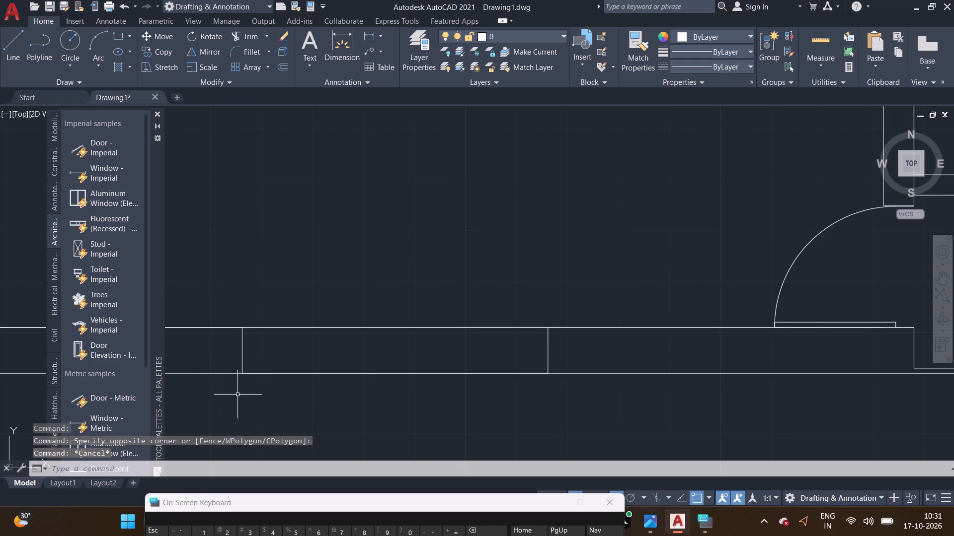
Draw a horizontal glazing line between the jamb midpoints of the southwest room's 5' window opening.
{"action": "middle_click_drag", "start_coordinate": [239, 394], "coordinate": [316, 384]}
{"action": "left_click", "coordinate": [1, 48]}
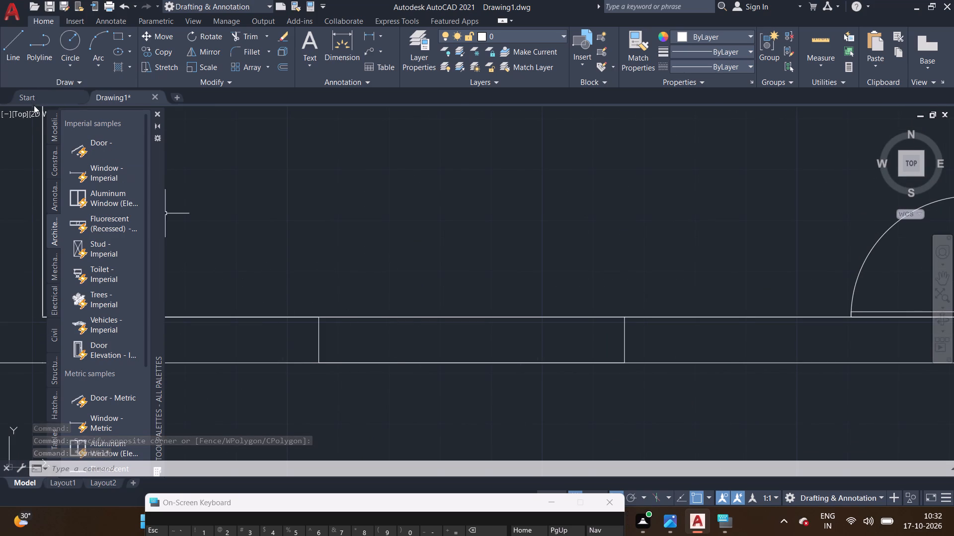
{"action": "left_click_drag", "start_coordinate": [6, 47], "coordinate": [10, 56]}
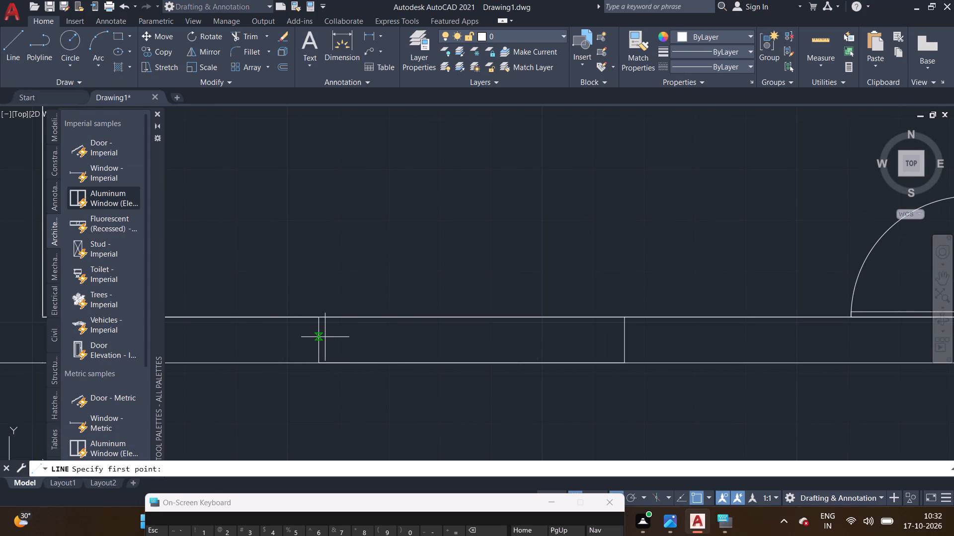
{"action": "left_click", "coordinate": [320, 339]}
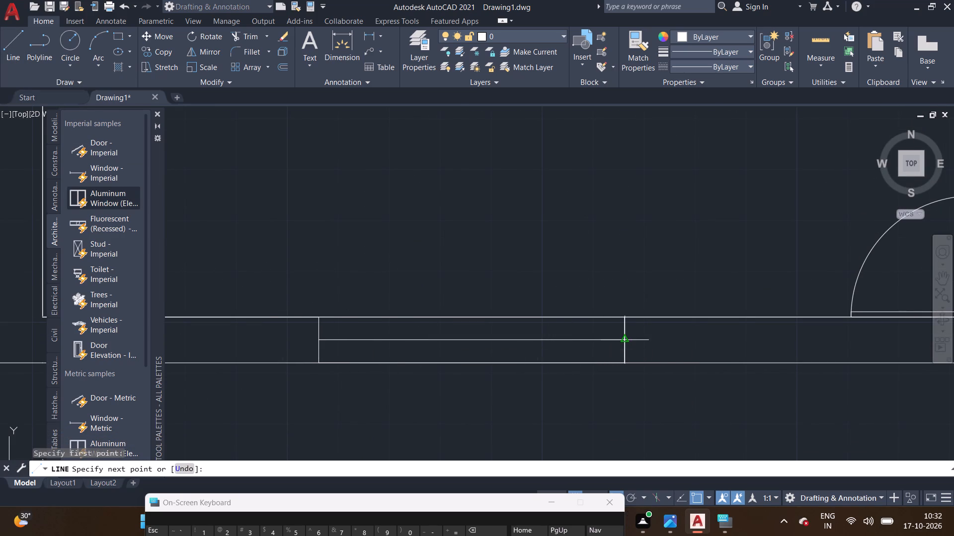
{"action": "left_click", "coordinate": [624, 337]}
{"action": "right_click", "coordinate": [624, 335]}
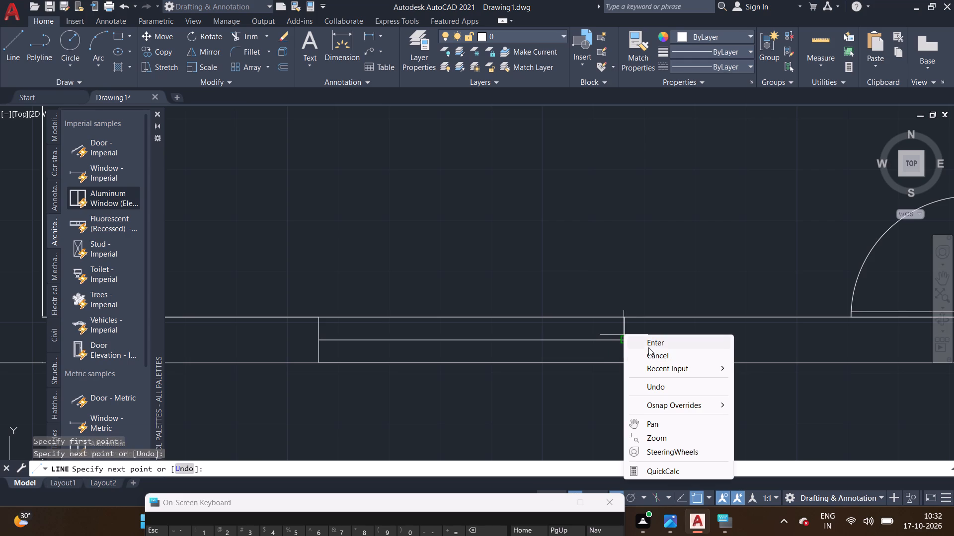
{"action": "left_click", "coordinate": [649, 339]}
Offset the southwest room's window glazing line 1" toward the outer wall face.
{"action": "left_click", "coordinate": [578, 340]}
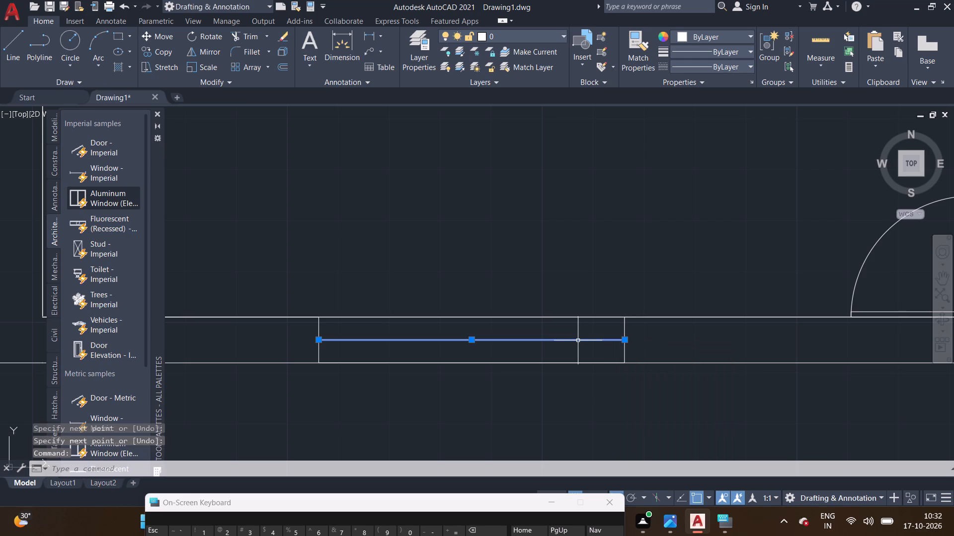
{"action": "type", "text": "off"}
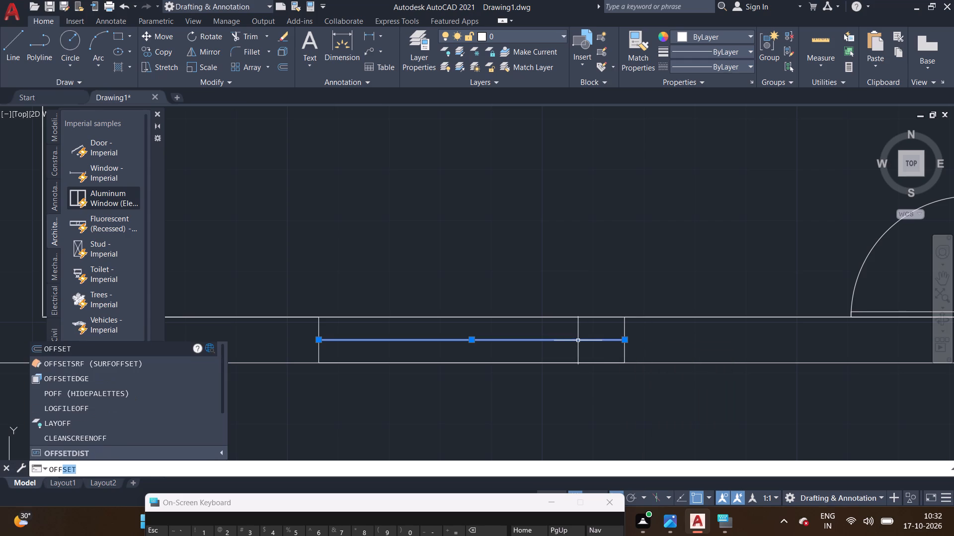
{"action": "key", "text": "Return"}
{"action": "key", "text": "1"}
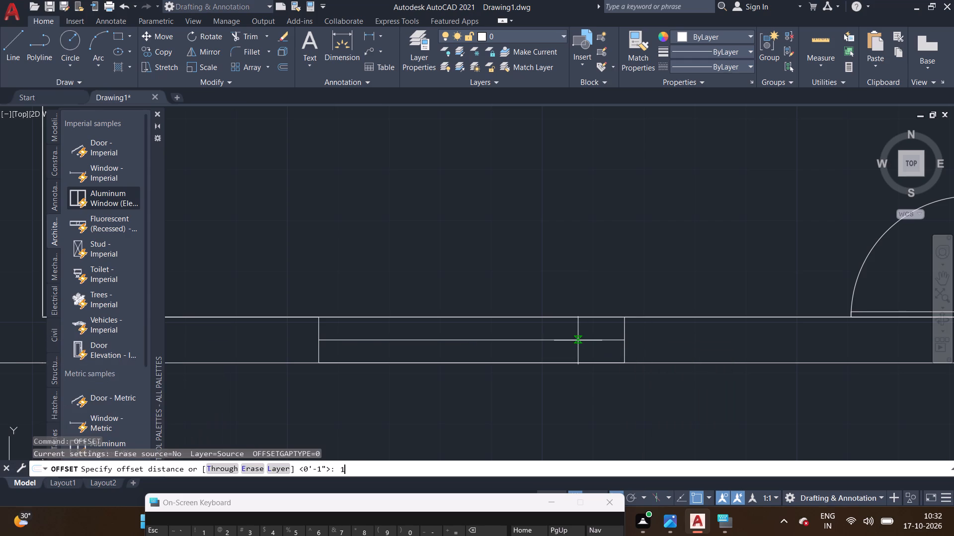
{"action": "key", "text": "shift+quotedbl"}
{"action": "key", "text": "Return"}
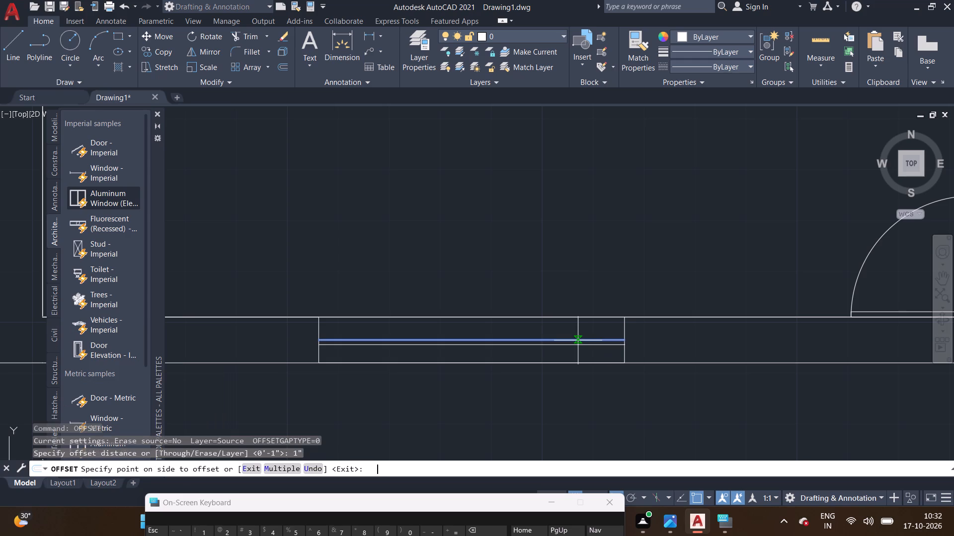
{"action": "left_click", "coordinate": [576, 352]}
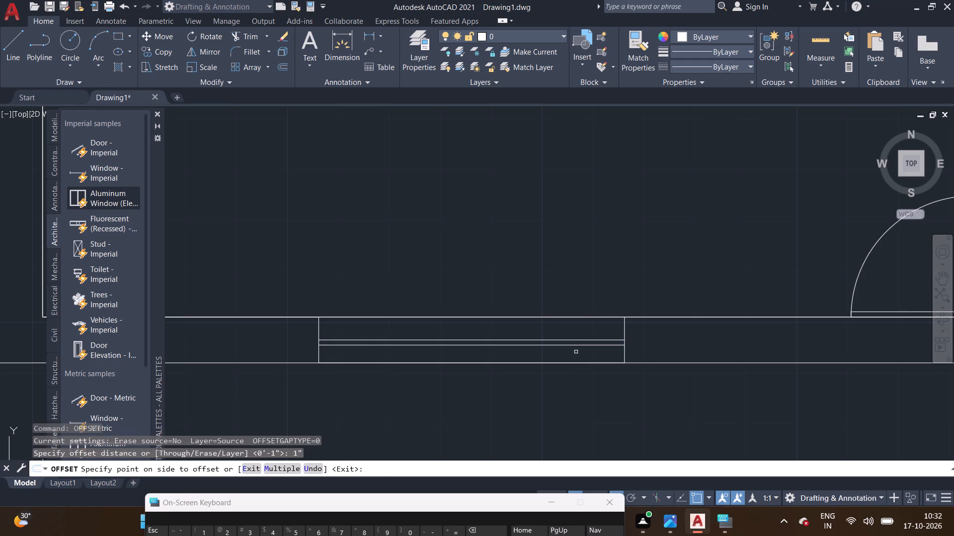
Inspect the lower plan's walls and existing windows for places that still need openings.
{"action": "scroll", "coordinate": [526, 358], "scroll_direction": "down", "scroll_amount": 3}
{"action": "right_click", "coordinate": [546, 263]}
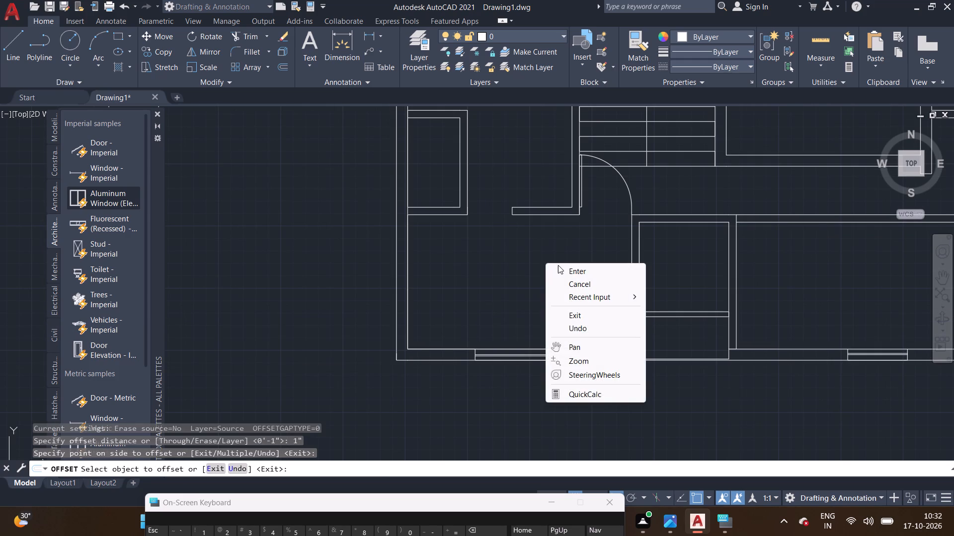
{"action": "left_click", "coordinate": [558, 265]}
{"action": "scroll", "coordinate": [544, 314], "scroll_direction": "down", "scroll_amount": 1}
{"action": "middle_click_drag", "start_coordinate": [528, 306], "coordinate": [425, 280]}
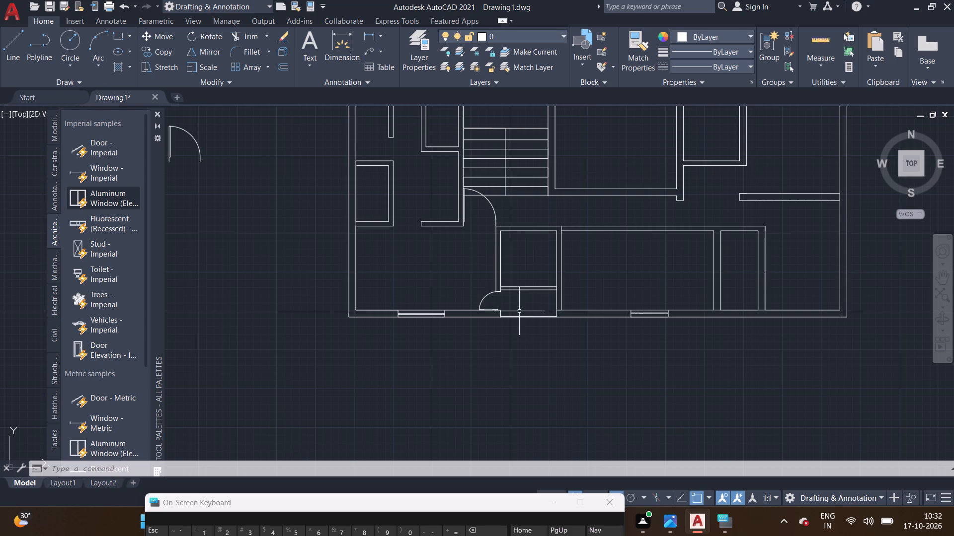
{"action": "scroll", "coordinate": [570, 371], "scroll_direction": "up", "scroll_amount": 1}
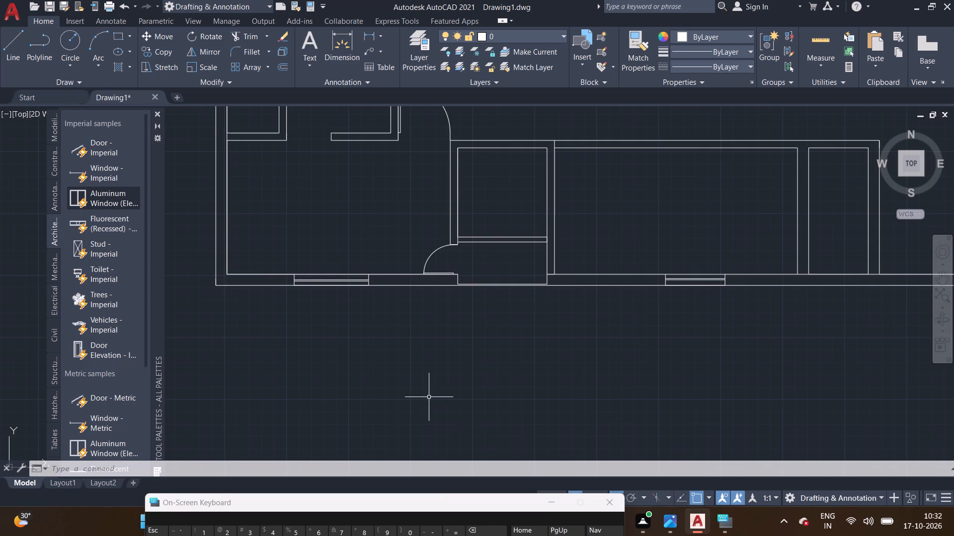
{"action": "middle_click_drag", "start_coordinate": [433, 387], "coordinate": [463, 454]}
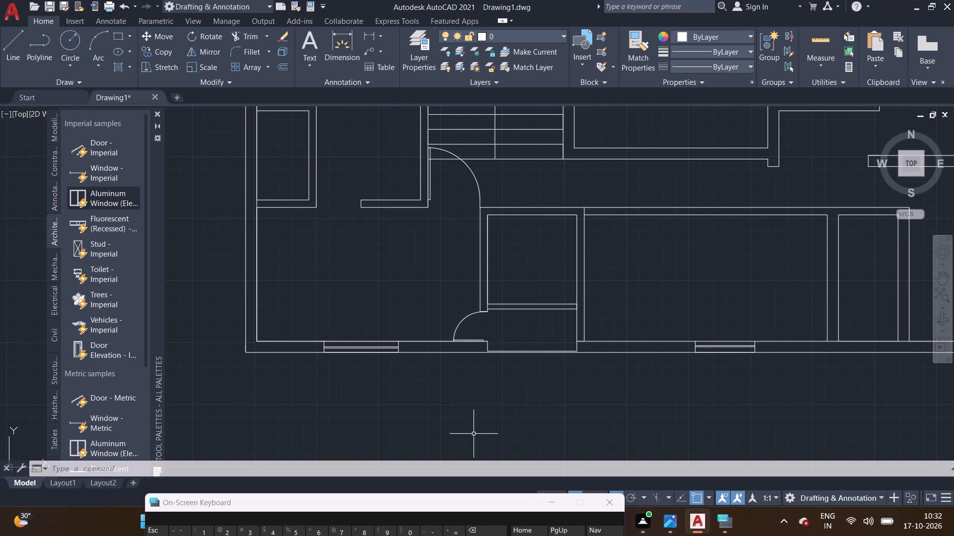
{"action": "middle_click_drag", "start_coordinate": [473, 433], "coordinate": [423, 419]}
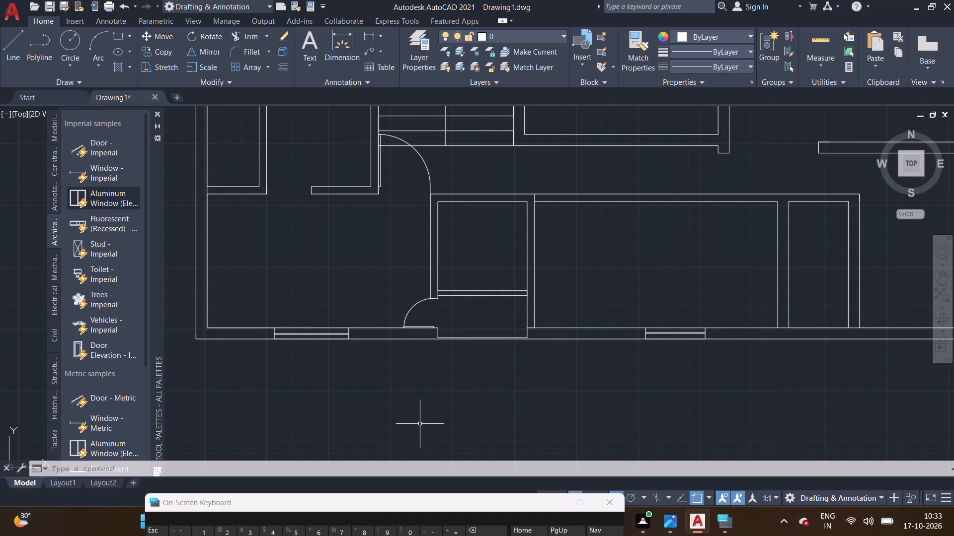
{"action": "middle_click", "coordinate": [418, 424]}
{"action": "scroll", "coordinate": [319, 340], "scroll_direction": "down", "scroll_amount": 1}
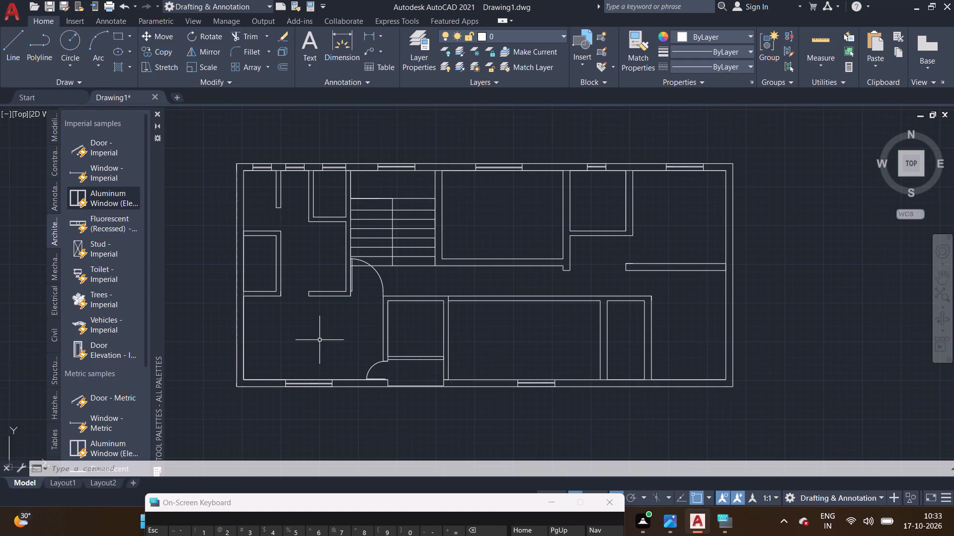
{"action": "middle_click_drag", "start_coordinate": [325, 345], "coordinate": [338, 382]}
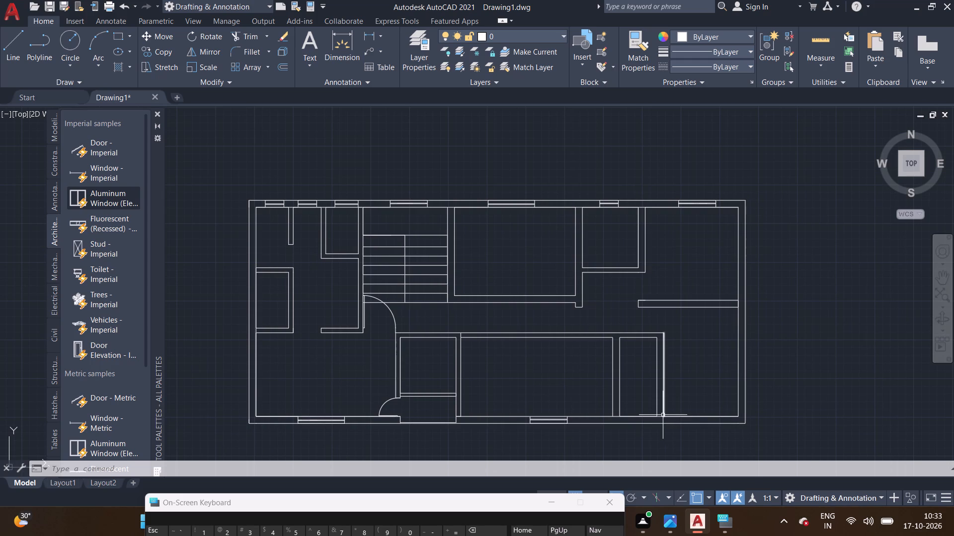
{"action": "scroll", "coordinate": [585, 390], "scroll_direction": "down", "scroll_amount": 2}
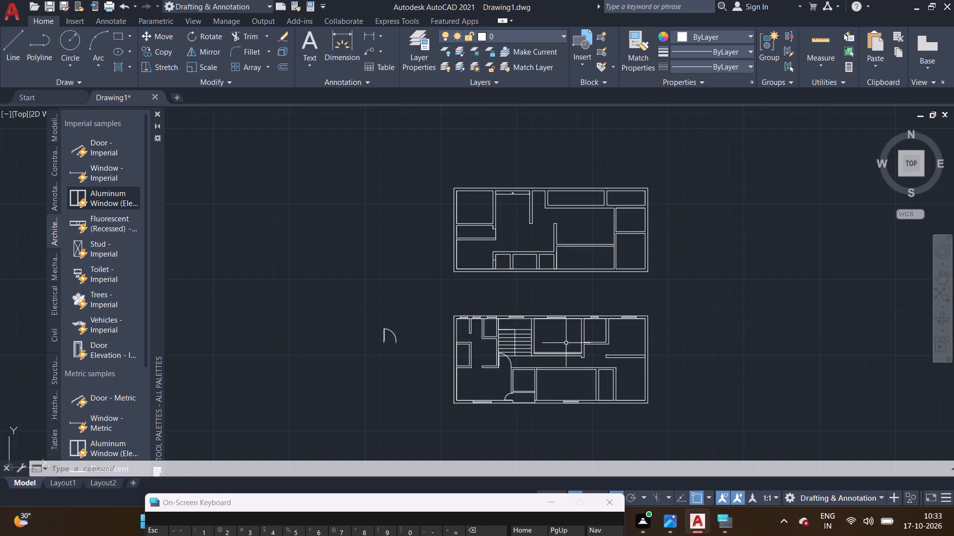
{"action": "scroll", "coordinate": [478, 360], "scroll_direction": "up", "scroll_amount": 1}
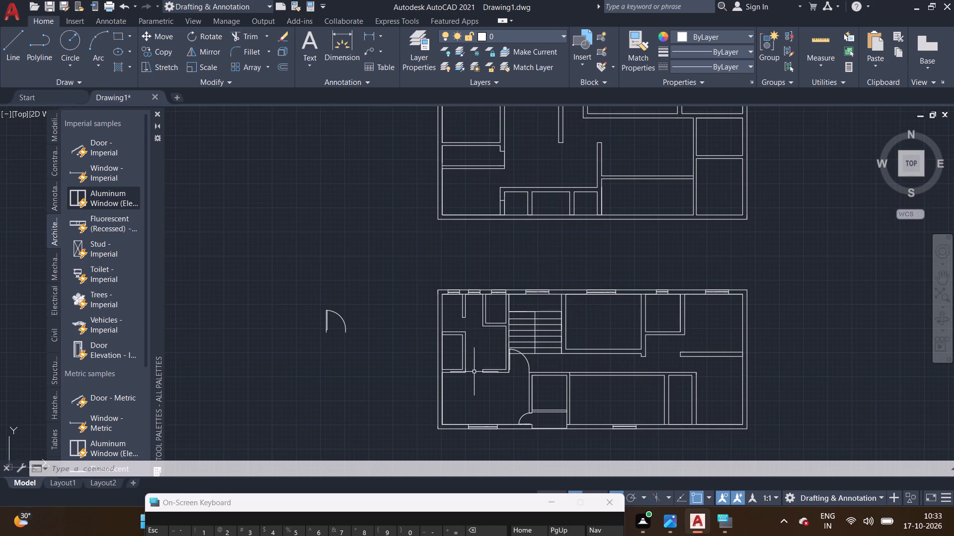
Draw a 2' window opening through the west exterior wall of the small enclosed west room, returning the line to the inner face.
{"action": "left_click", "coordinate": [1, 60]}
{"action": "scroll", "coordinate": [358, 342], "scroll_direction": "up", "scroll_amount": 2}
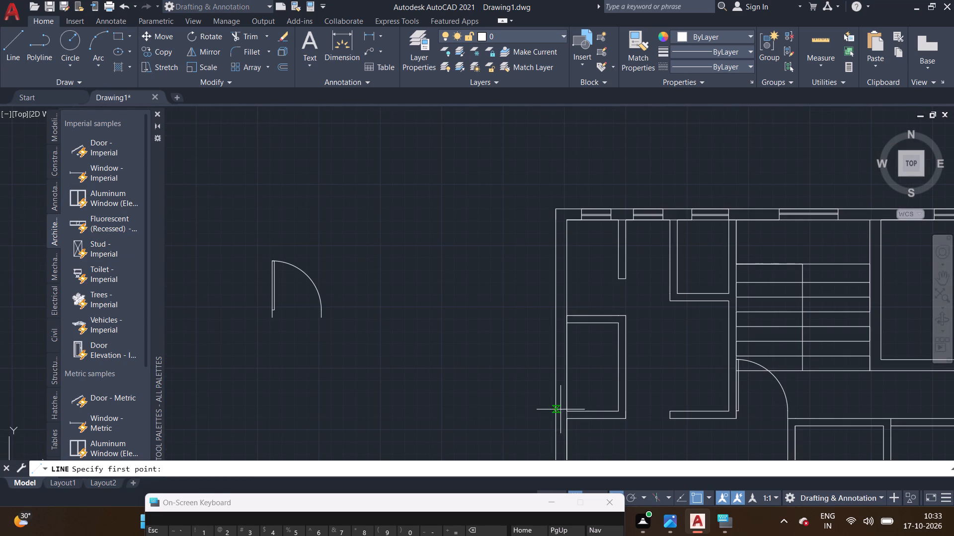
{"action": "left_click", "coordinate": [569, 411]}
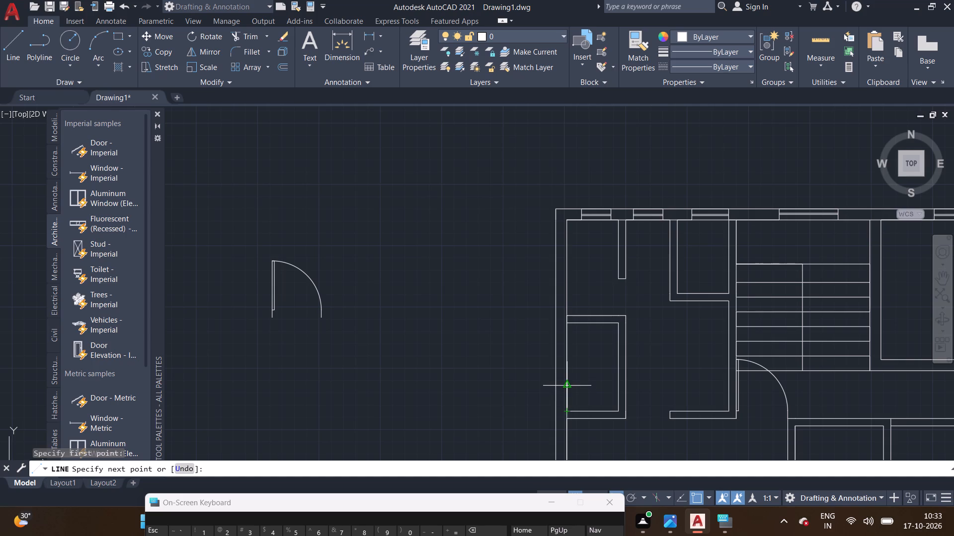
{"action": "left_click", "coordinate": [568, 385]}
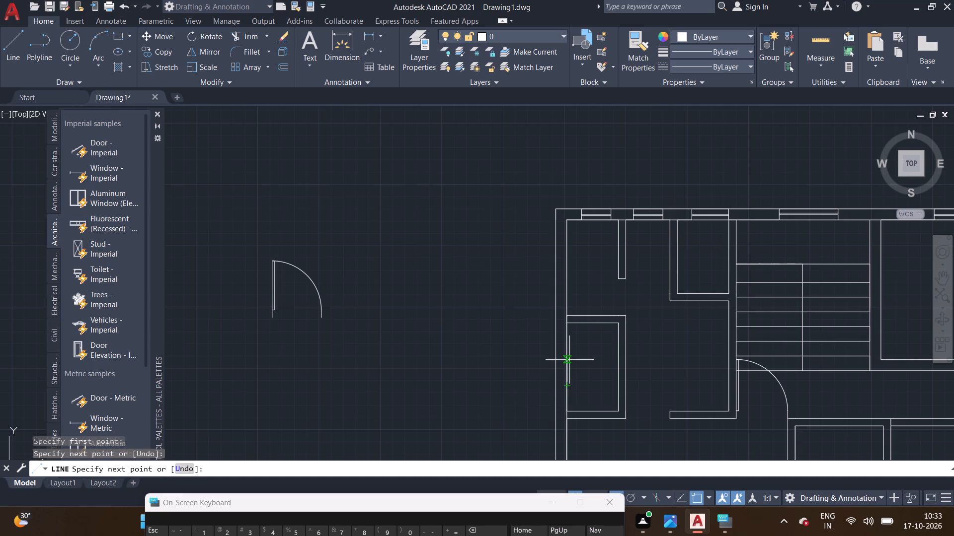
{"action": "type", "text": "2'"}
{"action": "key", "text": "Return"}
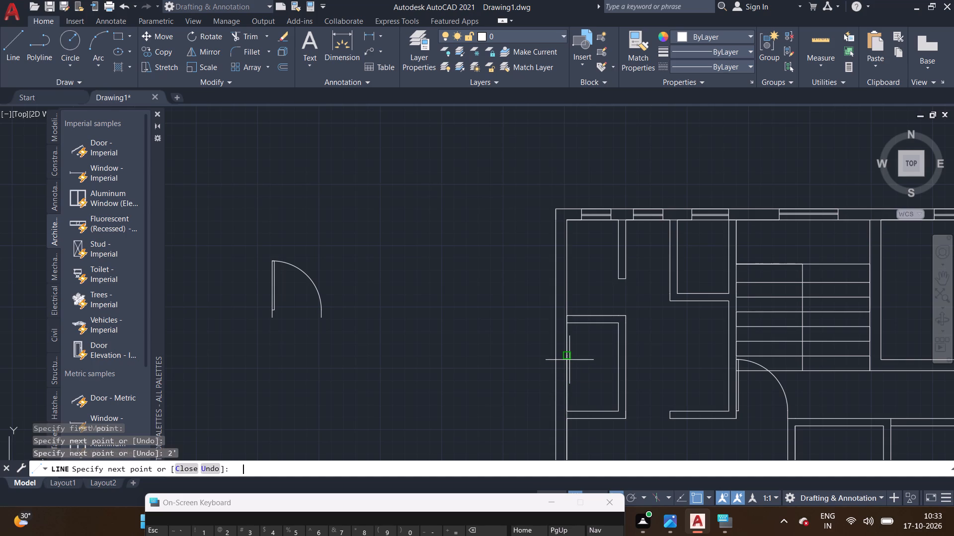
{"action": "left_click", "coordinate": [553, 356]}
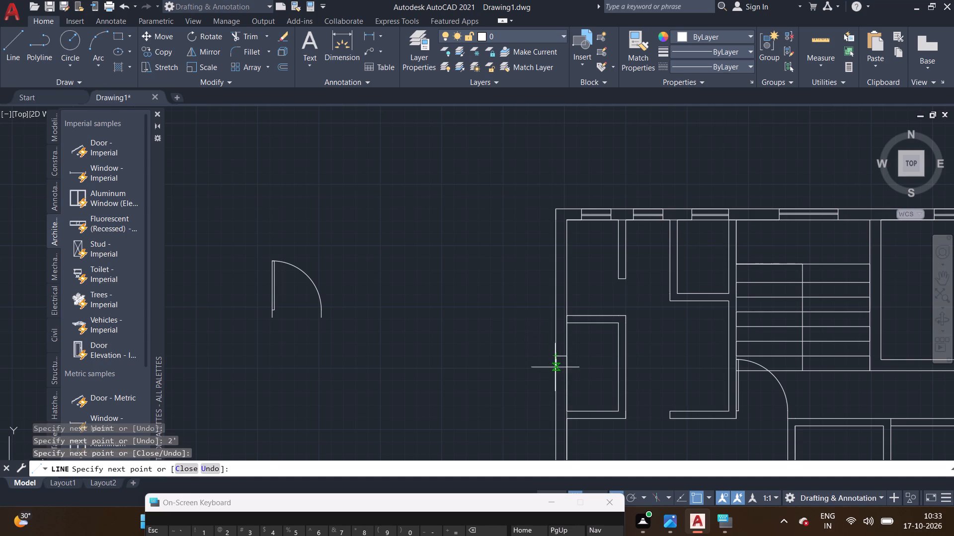
{"action": "type", "text": "2'"}
{"action": "key", "text": "Return"}
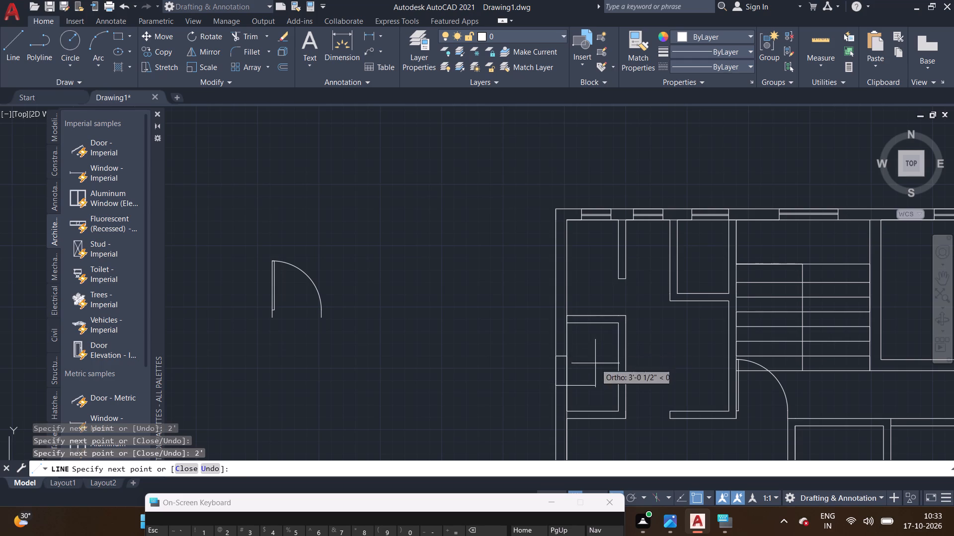
{"action": "scroll", "coordinate": [571, 384], "scroll_direction": "up", "scroll_amount": 3}
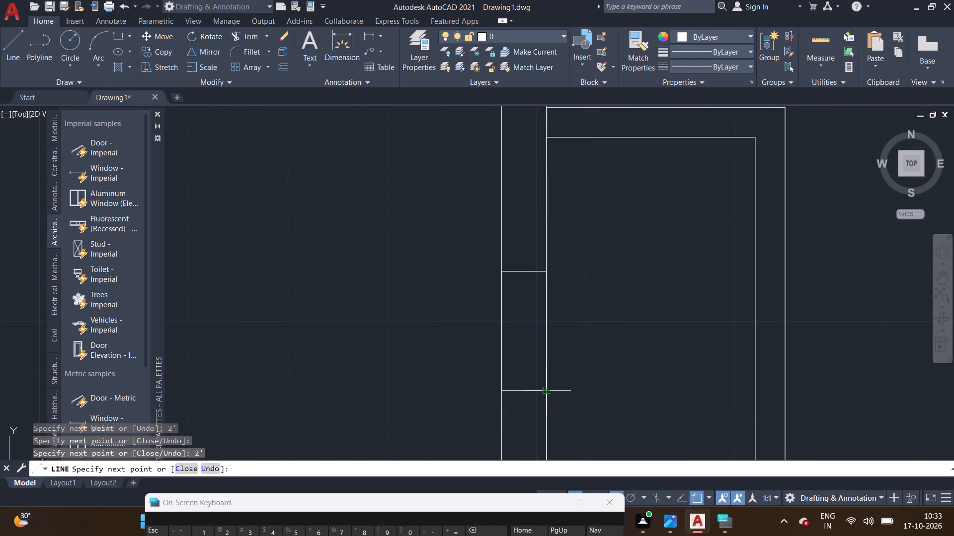
{"action": "double_click", "coordinate": [547, 391]}
{"action": "right_click", "coordinate": [547, 391]}
{"action": "left_click", "coordinate": [588, 246]}
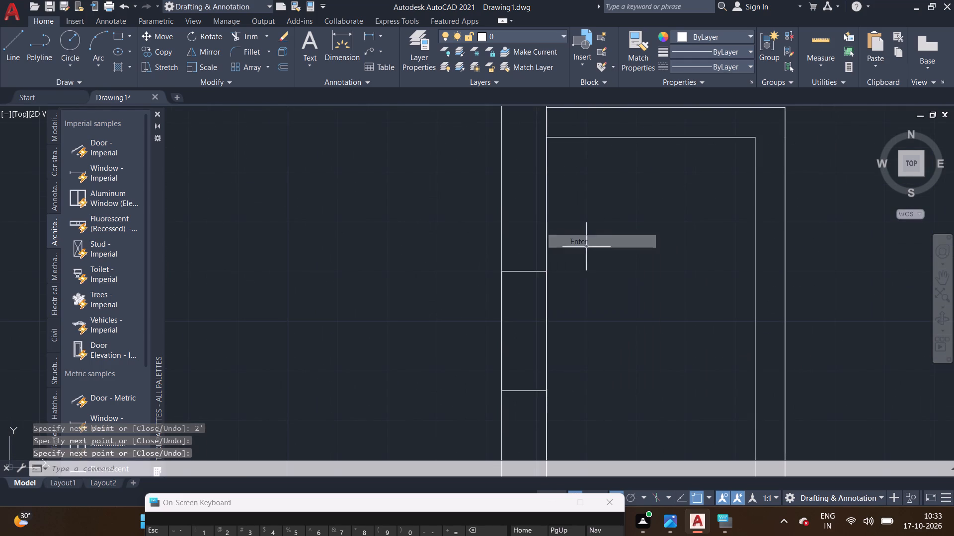
Draw a vertical glazing line between the jamb midpoints of the small west room's 2' window opening.
{"action": "scroll", "coordinate": [609, 315], "scroll_direction": "up", "scroll_amount": 1}
{"action": "scroll", "coordinate": [609, 315], "scroll_direction": "down", "scroll_amount": 1}
{"action": "middle_click_drag", "start_coordinate": [609, 315], "coordinate": [594, 269]}
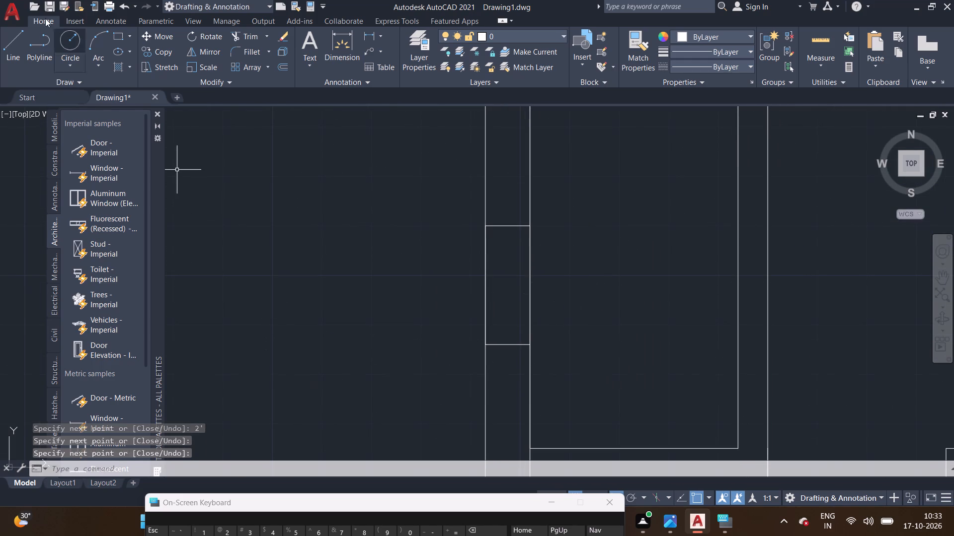
{"action": "left_click", "coordinate": [10, 40]}
{"action": "left_click", "coordinate": [505, 225]}
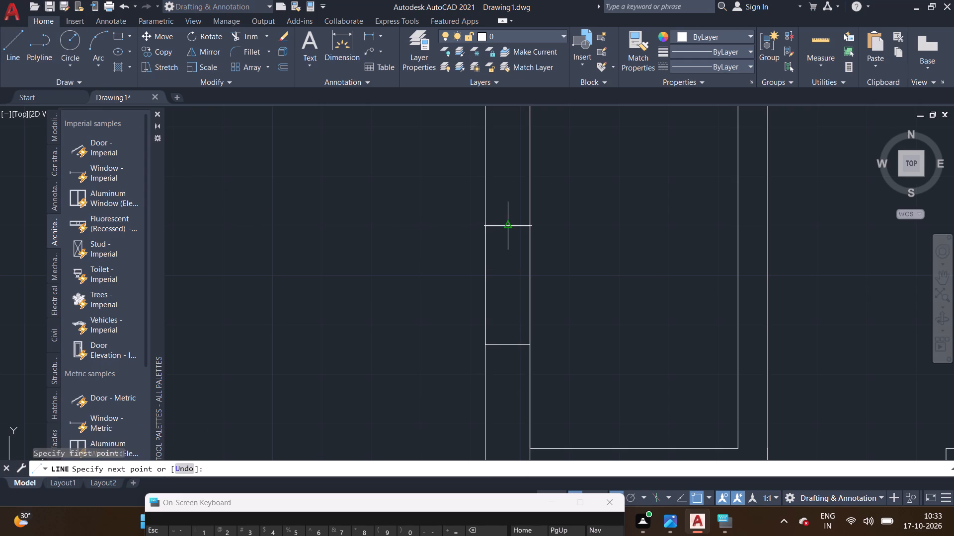
{"action": "left_click", "coordinate": [511, 342]}
{"action": "right_click", "coordinate": [511, 342]}
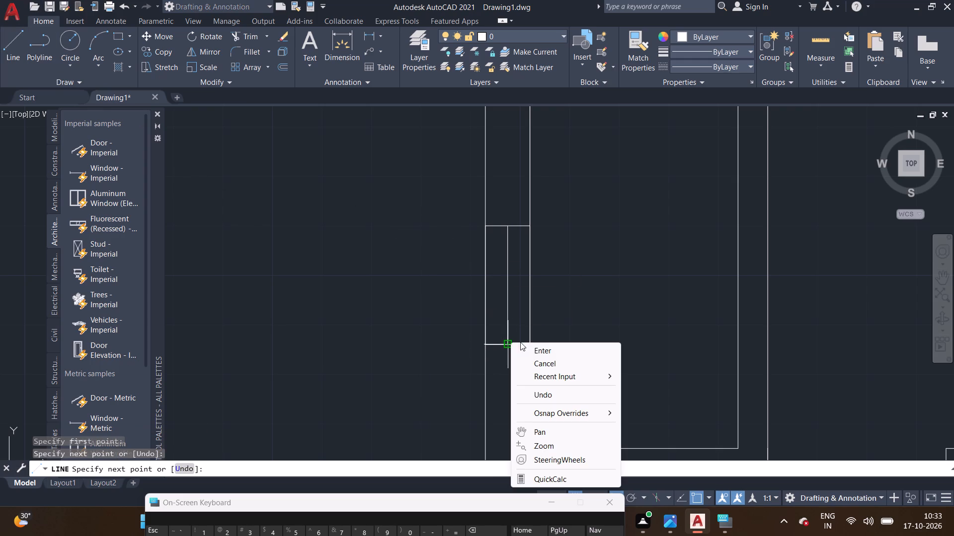
{"action": "left_click", "coordinate": [531, 347]}
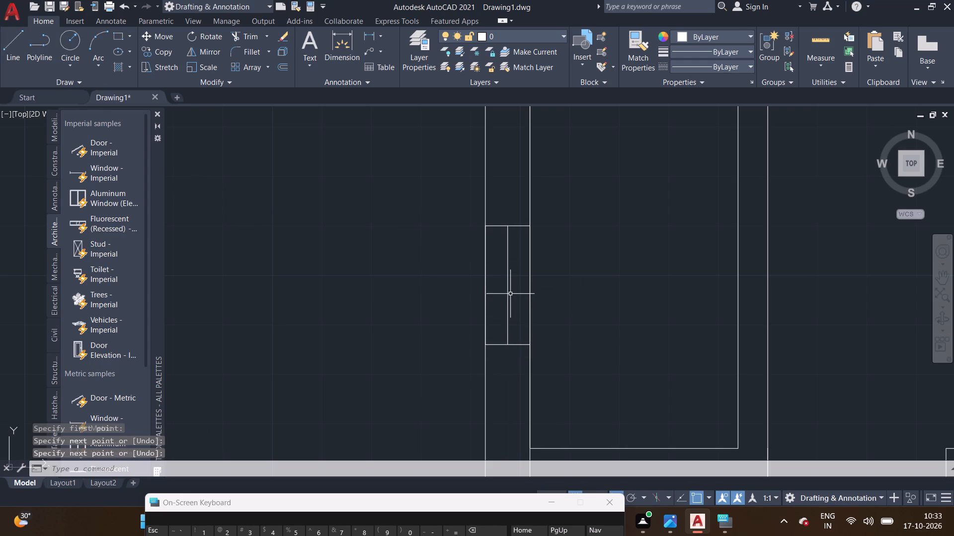
Offset the small west room's window glazing line 1" toward the outer wall face.
{"action": "left_click", "coordinate": [507, 294]}
{"action": "type", "text": "off"}
{"action": "key", "text": "Return"}
{"action": "type", "text": "21"}
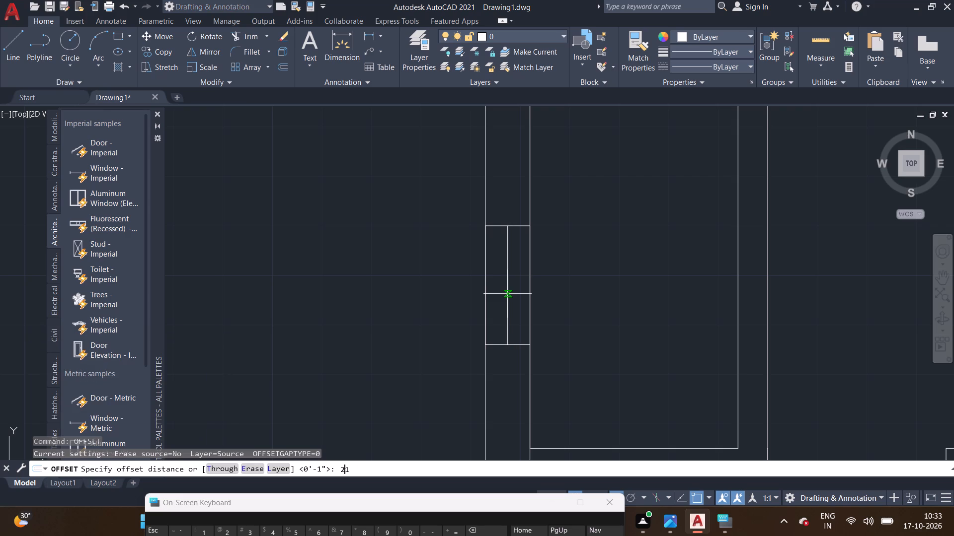
{"action": "key", "text": "BackSpace"}
{"action": "key", "text": "BackSpace"}
{"action": "key", "text": "1"}
{"action": "key", "text": "shift+quotedbl"}
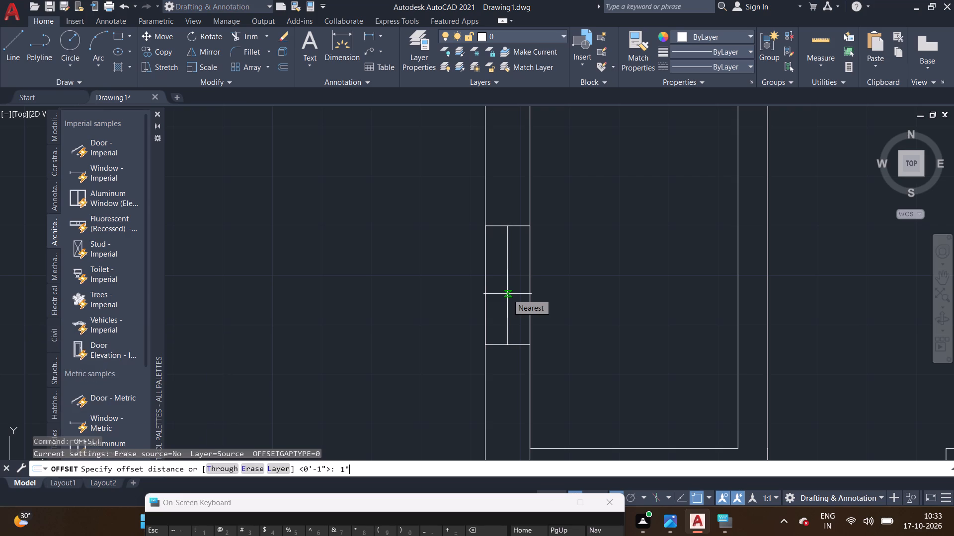
{"action": "key", "text": "Return"}
{"action": "left_click", "coordinate": [507, 294]}
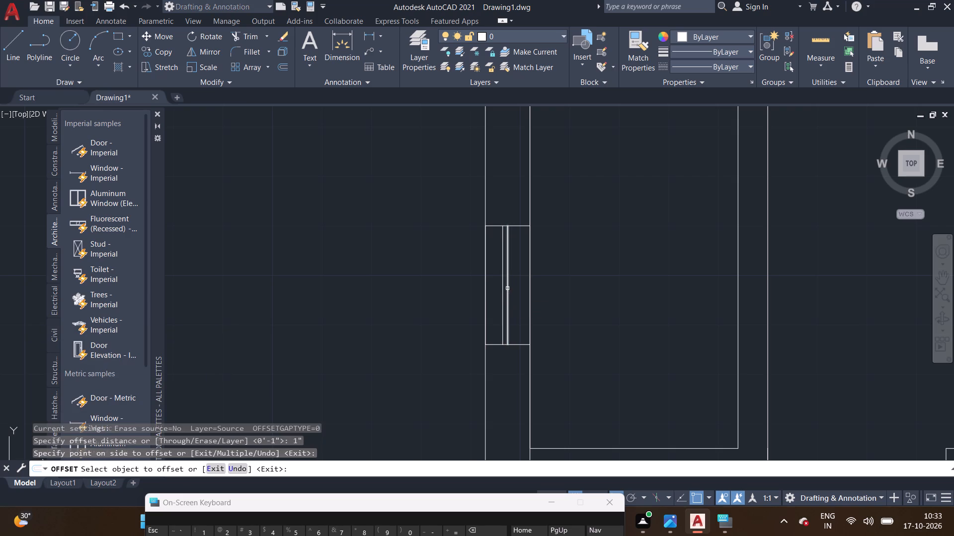
Inspect the lower plan's south and east rooms for walls that still need a window opening.
{"action": "scroll", "coordinate": [511, 299], "scroll_direction": "down", "scroll_amount": 3}
{"action": "middle_click_drag", "start_coordinate": [549, 311], "coordinate": [519, 288]}
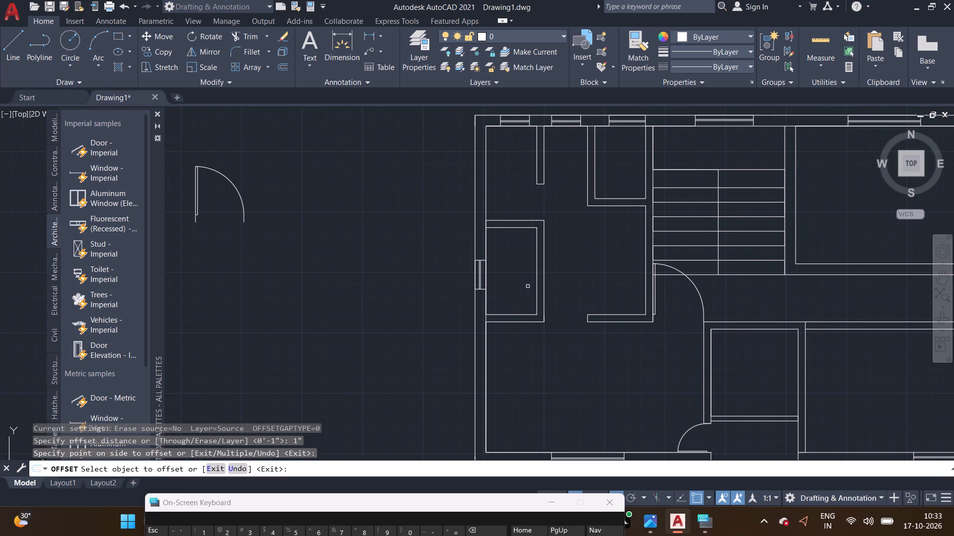
{"action": "middle_click_drag", "start_coordinate": [550, 374], "coordinate": [513, 326]}
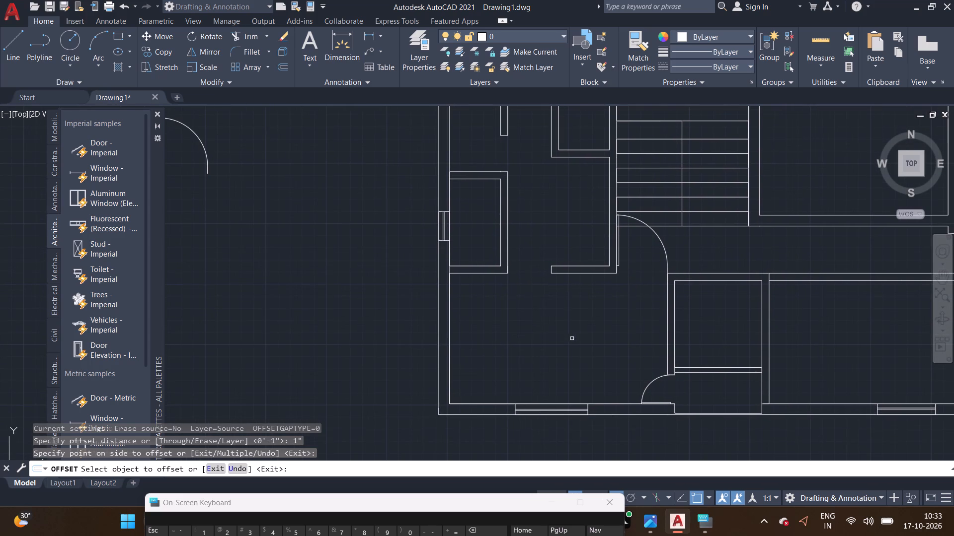
{"action": "middle_click_drag", "start_coordinate": [572, 337], "coordinate": [483, 389]}
{"action": "middle_click_drag", "start_coordinate": [540, 380], "coordinate": [442, 309]}
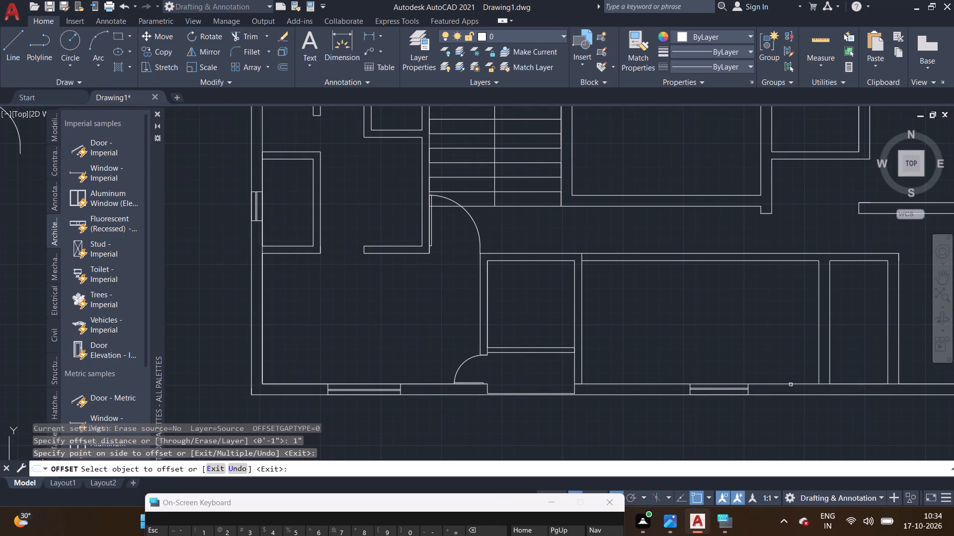
{"action": "middle_click_drag", "start_coordinate": [705, 378], "coordinate": [555, 489]}
{"action": "middle_click_drag", "start_coordinate": [628, 402], "coordinate": [627, 401]}
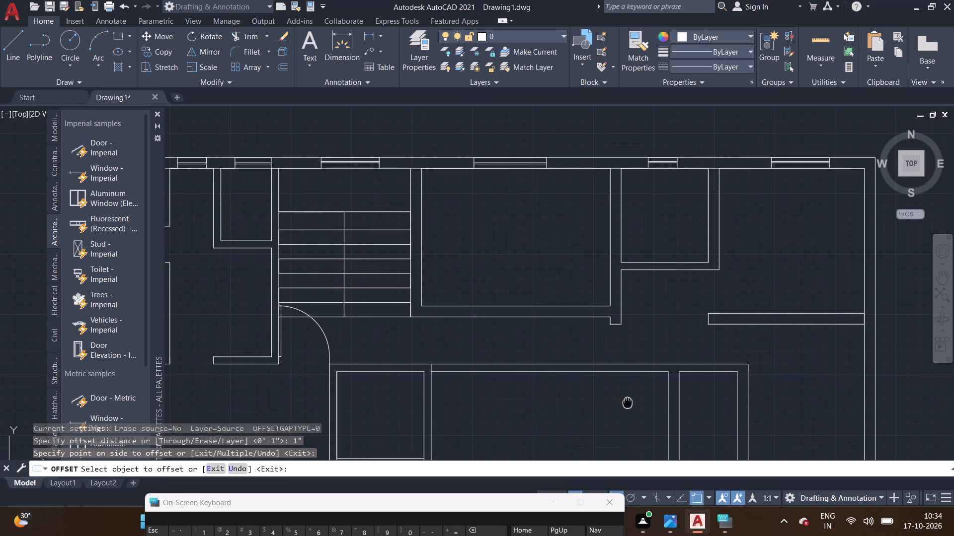
{"action": "middle_click_drag", "start_coordinate": [627, 401], "coordinate": [542, 295]}
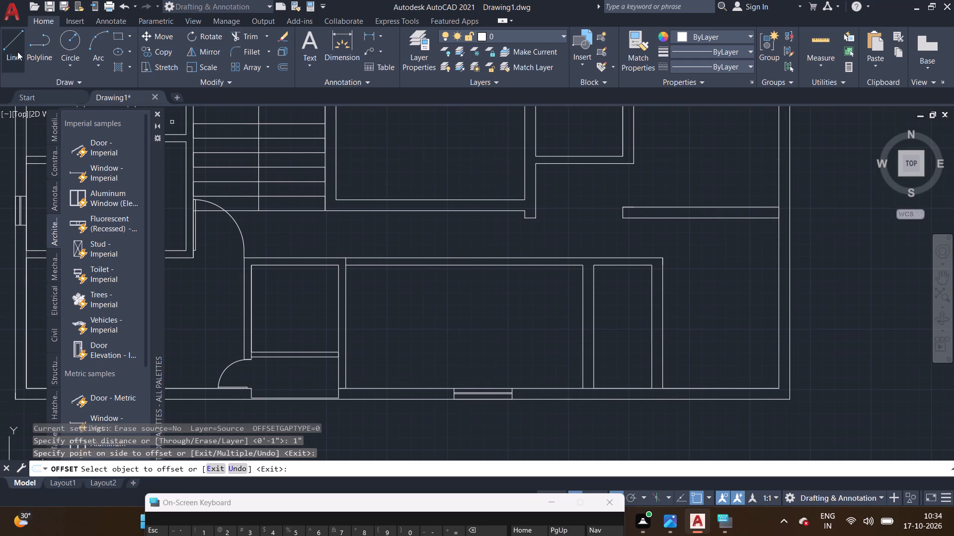
Draw a 5' window opening through the east wall of the lower plan's narrow southeast room, returning the line to the inner face.
{"action": "left_click", "coordinate": [16, 49]}
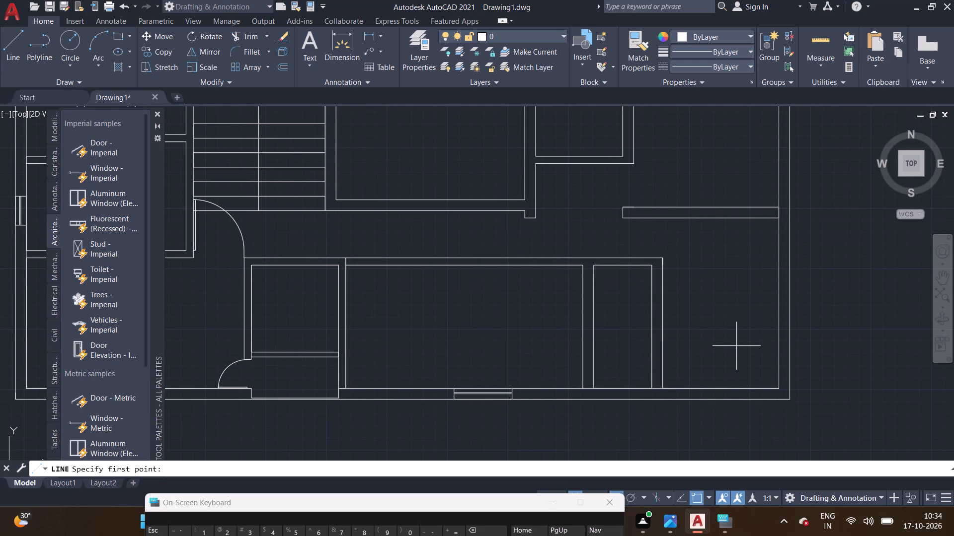
{"action": "middle_click_drag", "start_coordinate": [736, 346], "coordinate": [706, 347]}
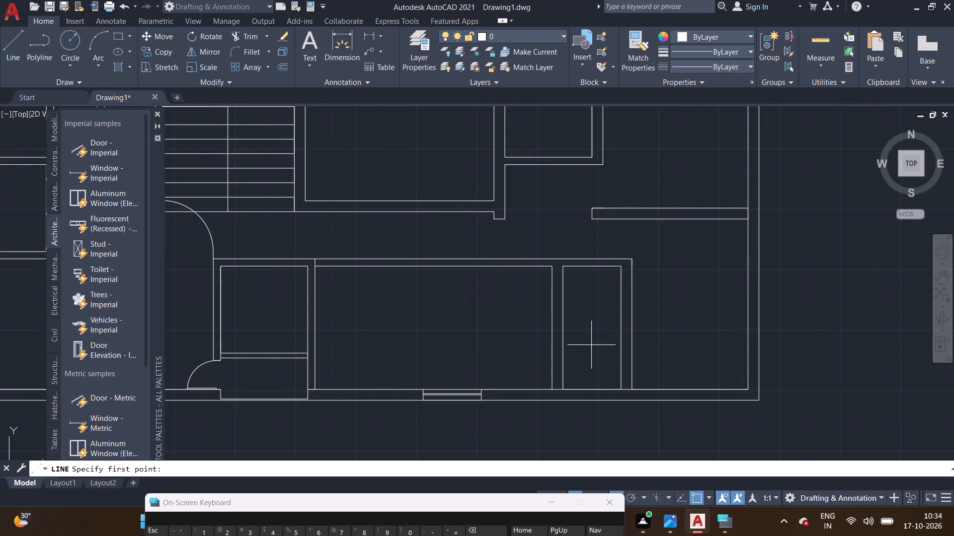
{"action": "scroll", "coordinate": [591, 342], "scroll_direction": "up", "scroll_amount": 1}
{"action": "left_click", "coordinate": [635, 223]}
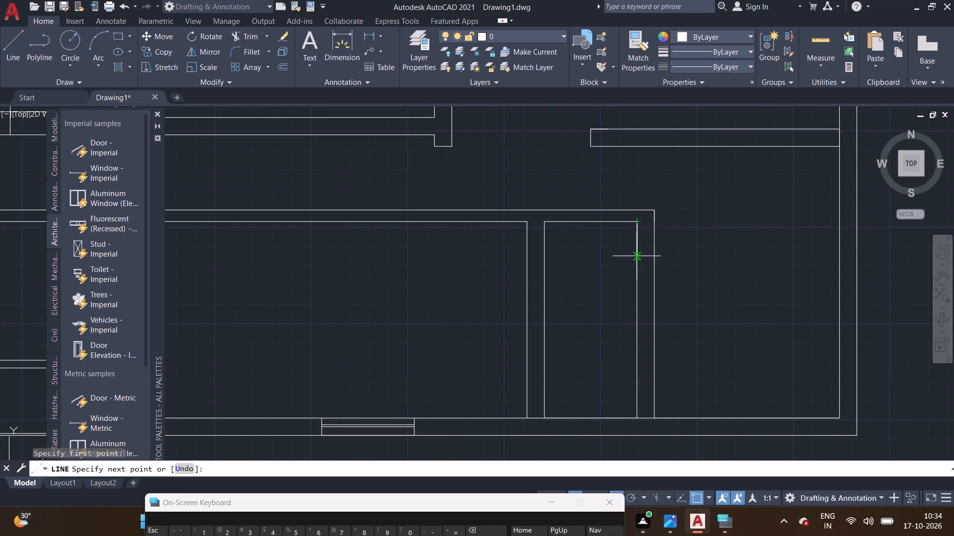
{"action": "left_click", "coordinate": [636, 256]}
{"action": "left_click", "coordinate": [657, 256]}
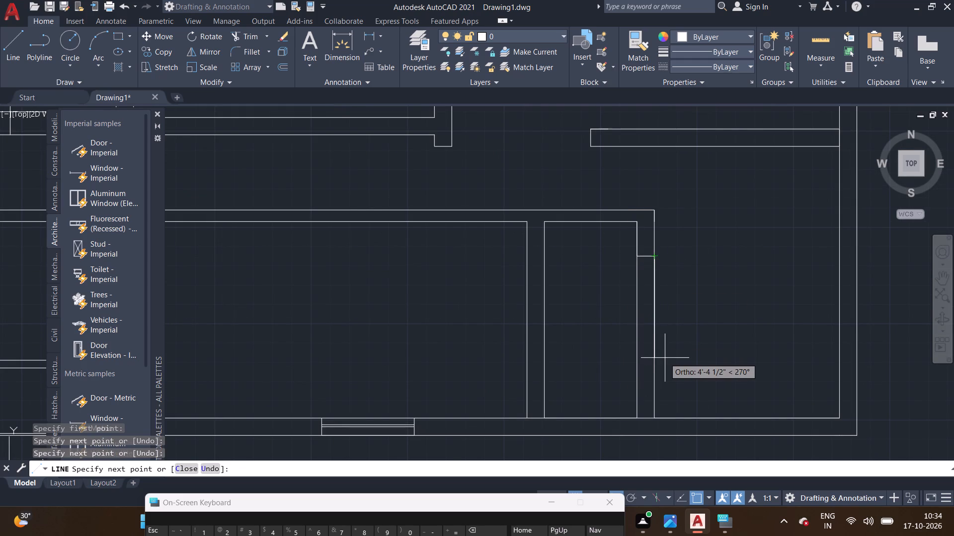
{"action": "type", "text": "5'"}
{"action": "key", "text": "Return"}
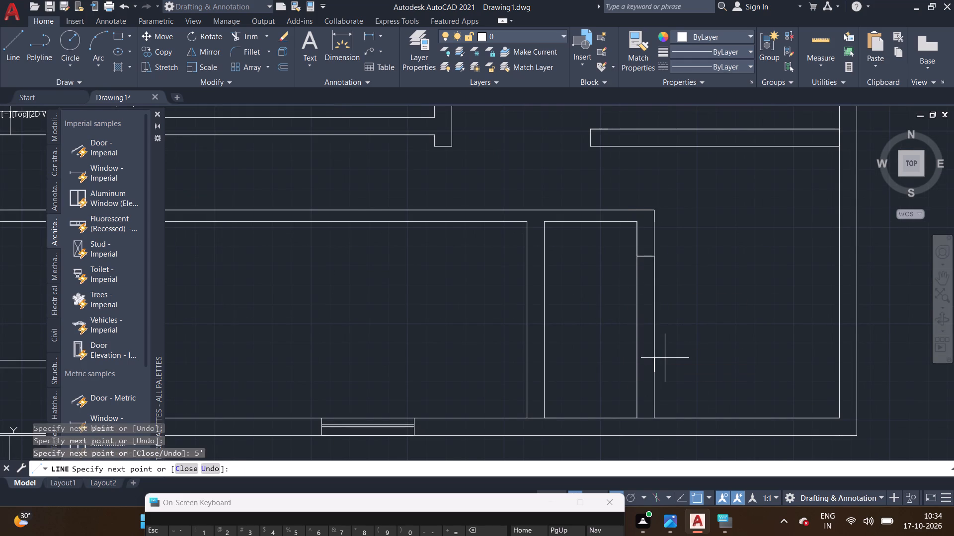
{"action": "scroll", "coordinate": [629, 365], "scroll_direction": "up", "scroll_amount": 2}
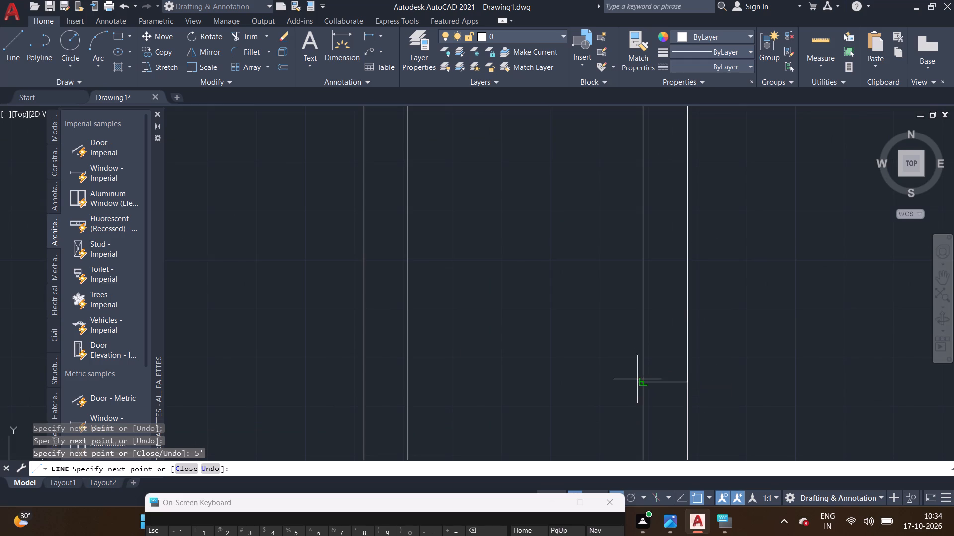
{"action": "left_click", "coordinate": [645, 380]}
{"action": "right_click", "coordinate": [645, 377]}
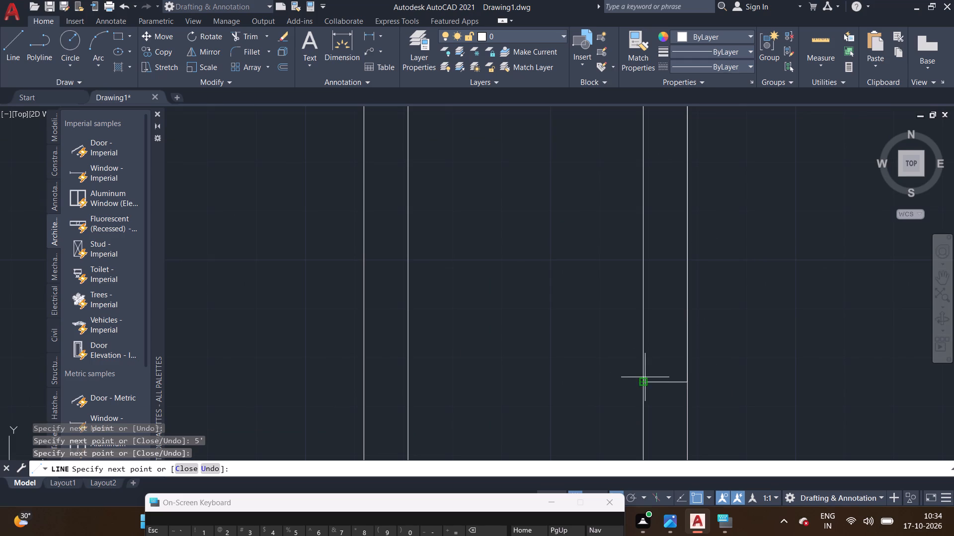
{"action": "double_click", "coordinate": [663, 226]}
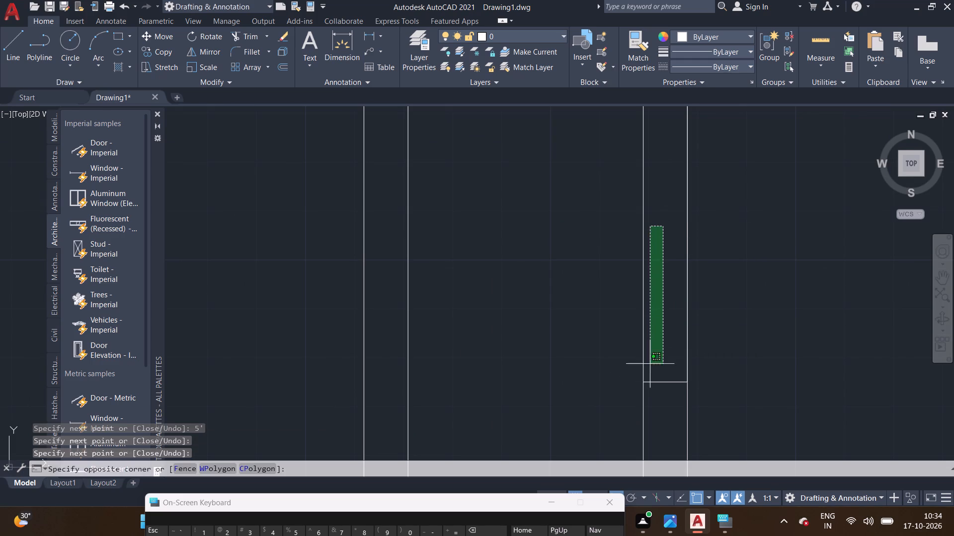
{"action": "left_click", "coordinate": [661, 332]}
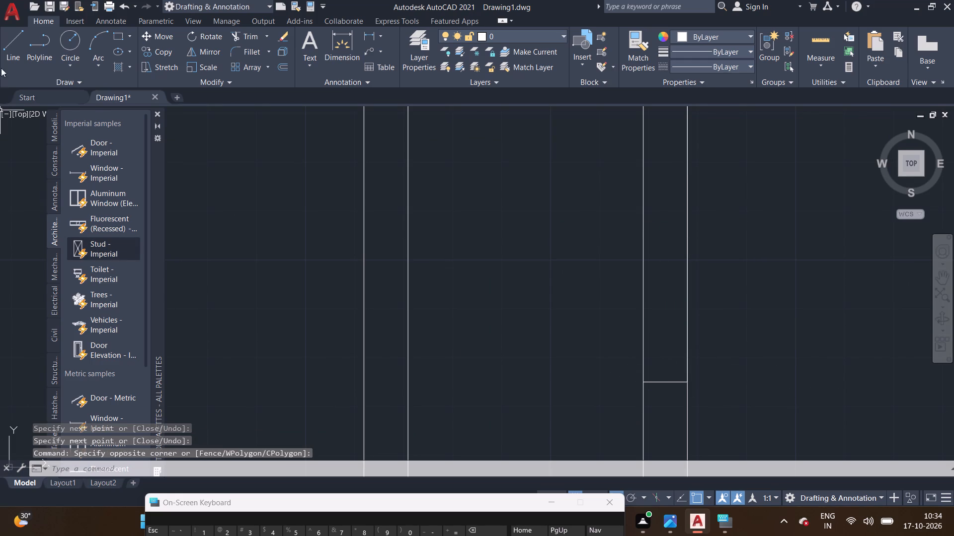
Draw a vertical glazing line between the jamb midpoints of the southeast room's 5' window opening.
{"action": "left_click", "coordinate": [6, 55]}
{"action": "scroll", "coordinate": [432, 202], "scroll_direction": "down", "scroll_amount": 2}
{"action": "middle_click_drag", "start_coordinate": [505, 203], "coordinate": [476, 220]}
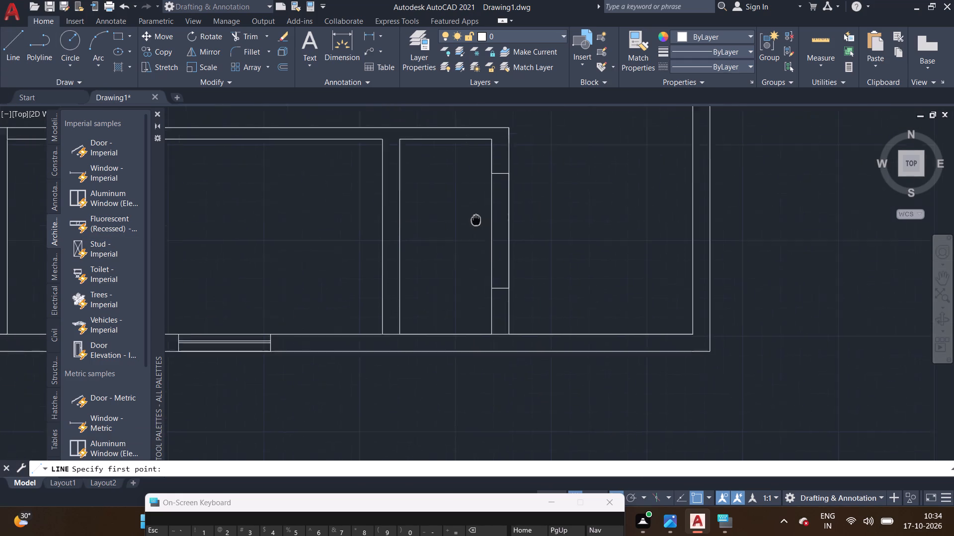
{"action": "middle_click_drag", "start_coordinate": [476, 220], "coordinate": [438, 239]}
{"action": "scroll", "coordinate": [472, 199], "scroll_direction": "up", "scroll_amount": 2}
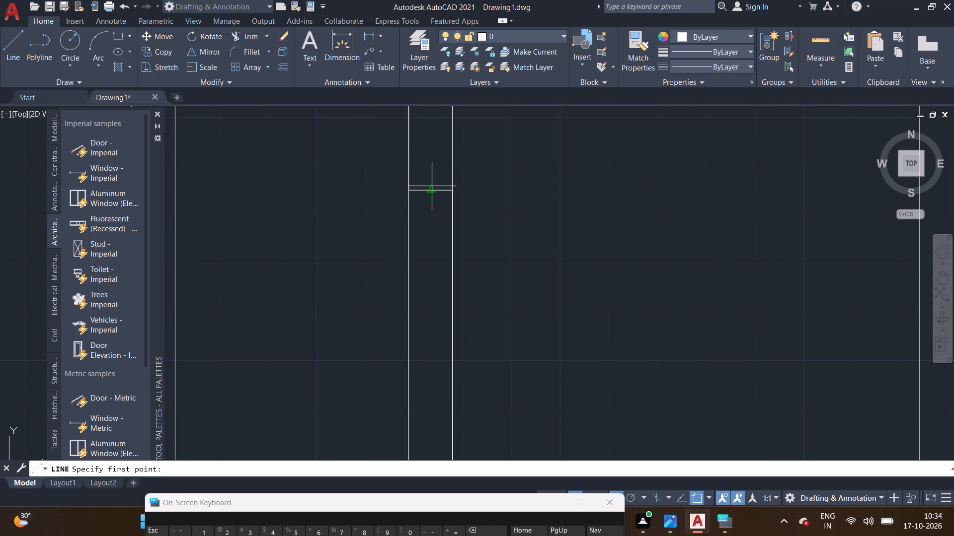
{"action": "left_click", "coordinate": [430, 189]}
{"action": "scroll", "coordinate": [441, 339], "scroll_direction": "down", "scroll_amount": 2}
{"action": "middle_click_drag", "start_coordinate": [444, 343], "coordinate": [474, 227]}
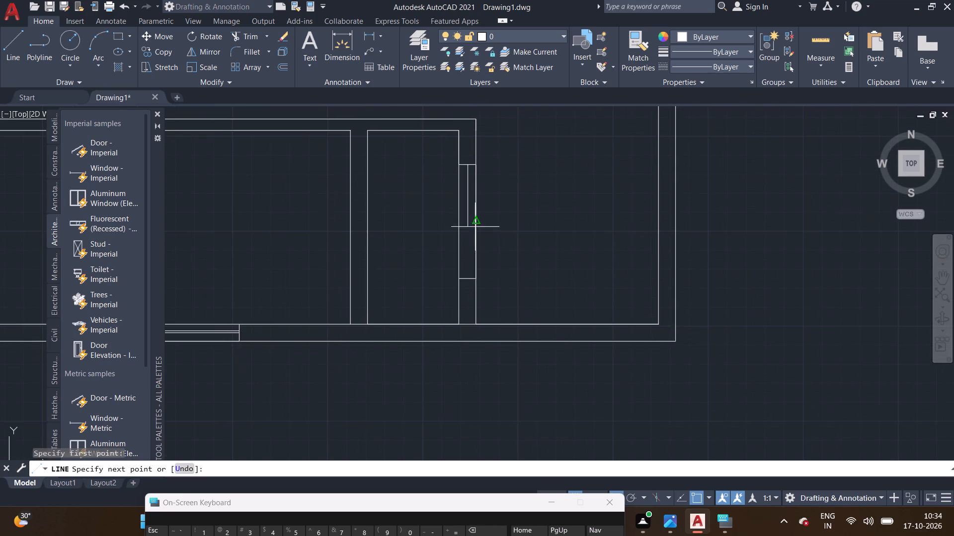
{"action": "scroll", "coordinate": [470, 285], "scroll_direction": "up", "scroll_amount": 3}
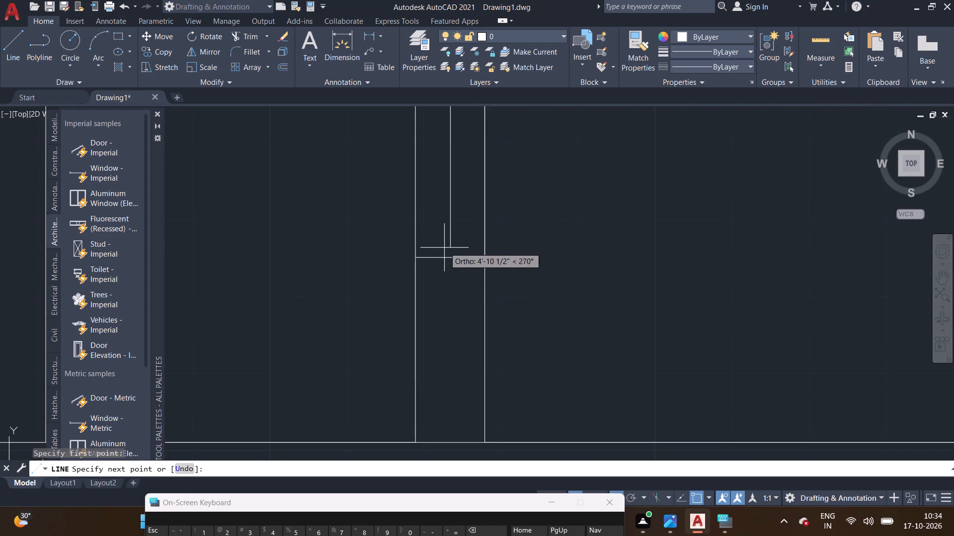
{"action": "double_click", "coordinate": [452, 257]}
{"action": "right_click", "coordinate": [454, 263]}
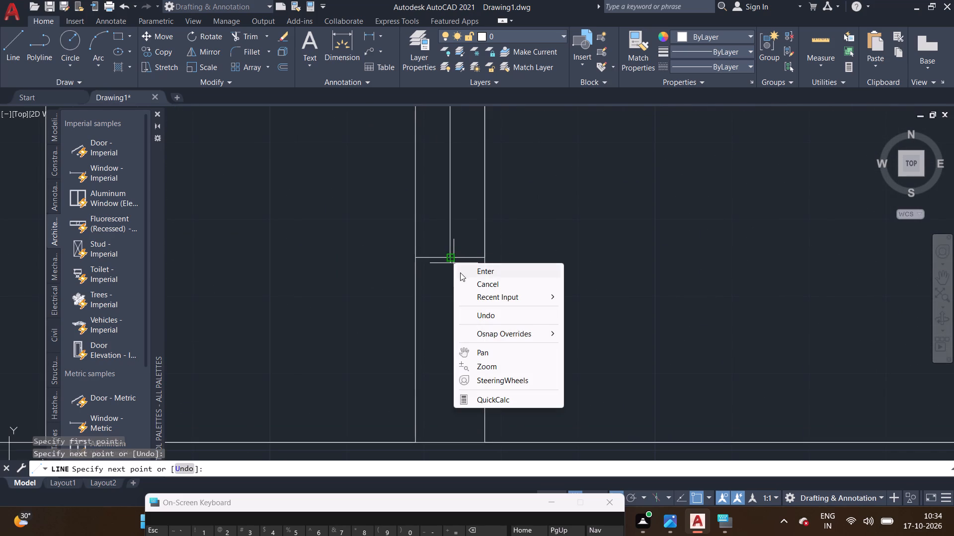
{"action": "left_click", "coordinate": [460, 272]}
Offset the southeast room's window glazing line 1" toward the room's interior.
{"action": "middle_click_drag", "start_coordinate": [460, 269], "coordinate": [476, 416]}
{"action": "left_click", "coordinate": [466, 357]}
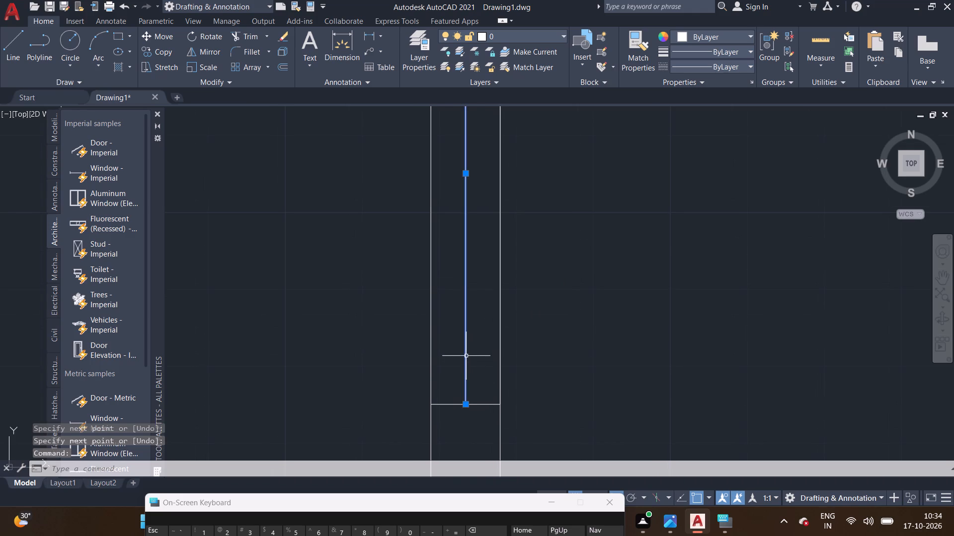
{"action": "type", "text": "off"}
{"action": "key", "text": "Return"}
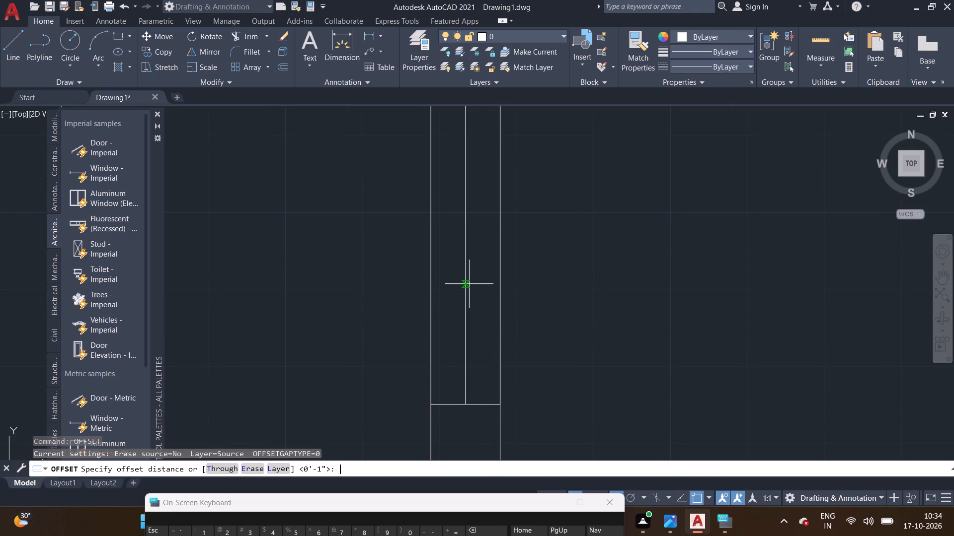
{"action": "key", "text": "1"}
{"action": "key", "text": "shift+quotedbl"}
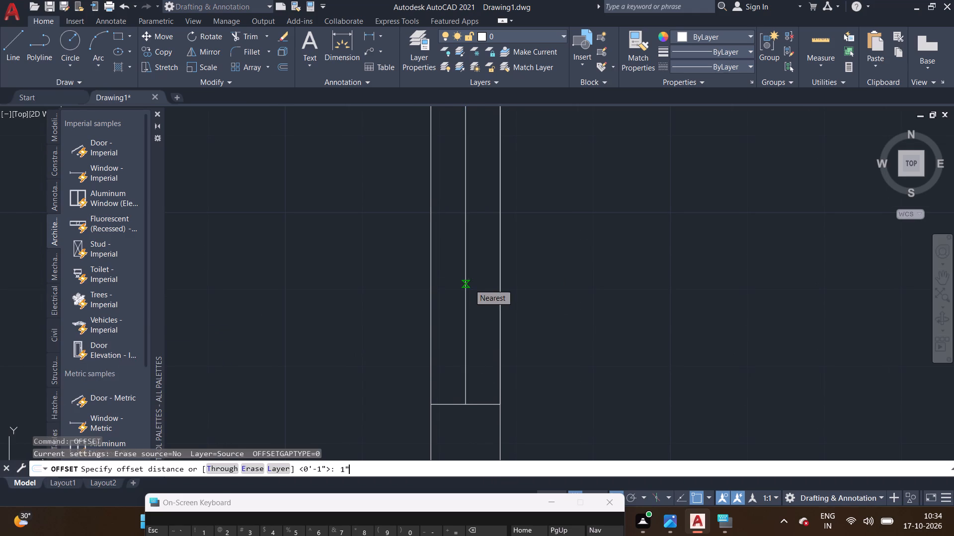
{"action": "key", "text": "Return"}
{"action": "double_click", "coordinate": [452, 290]}
Review the lower plan's walls and windows for any openings still missing.
{"action": "scroll", "coordinate": [456, 314], "scroll_direction": "down", "scroll_amount": 3}
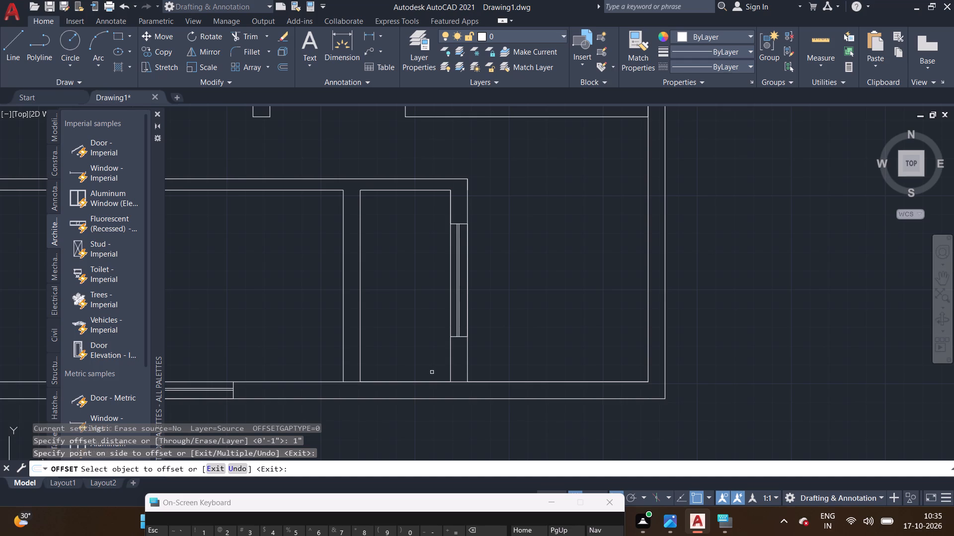
{"action": "middle_click_drag", "start_coordinate": [448, 345], "coordinate": [547, 392]}
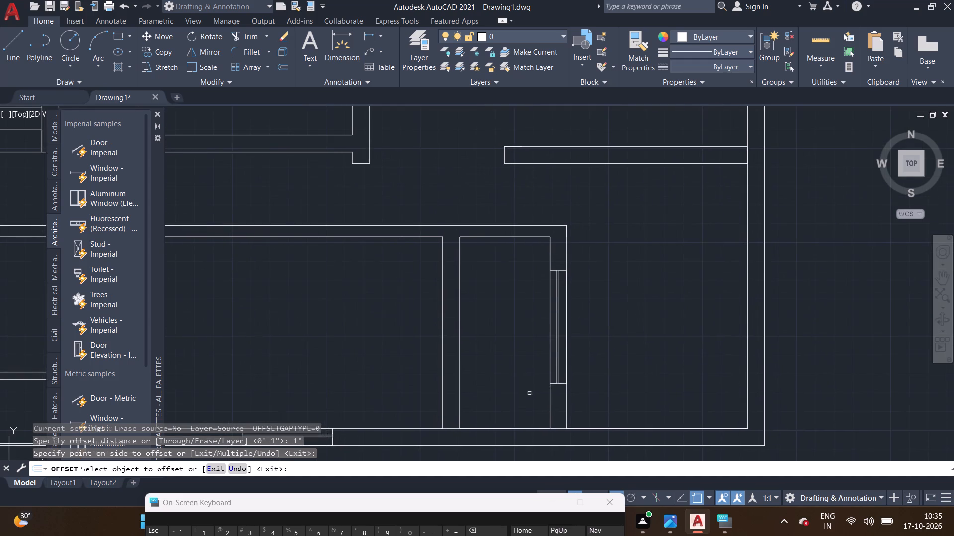
{"action": "scroll", "coordinate": [434, 341], "scroll_direction": "down", "scroll_amount": 2}
{"action": "middle_click_drag", "start_coordinate": [425, 336], "coordinate": [460, 319]}
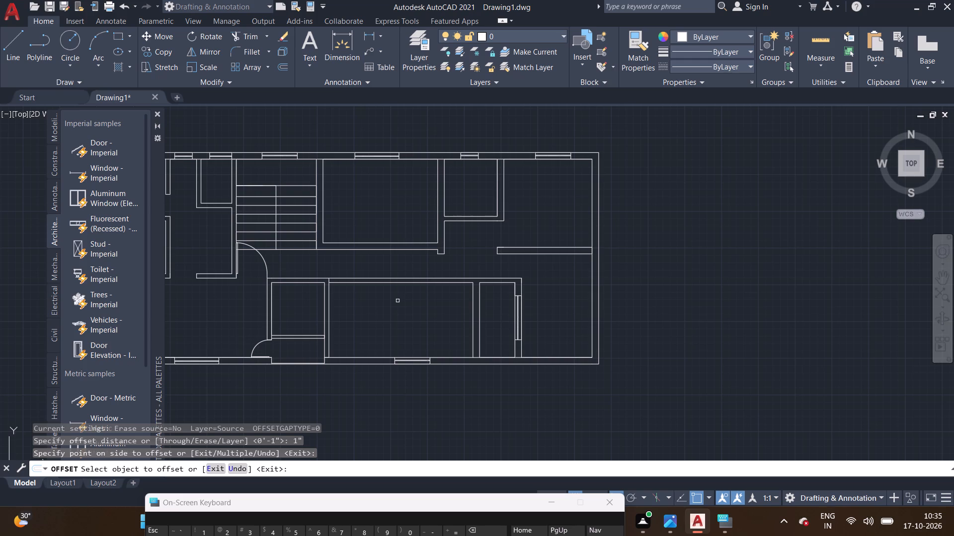
{"action": "scroll", "coordinate": [397, 302], "scroll_direction": "up", "scroll_amount": 1}
{"action": "middle_click_drag", "start_coordinate": [397, 302], "coordinate": [503, 375]}
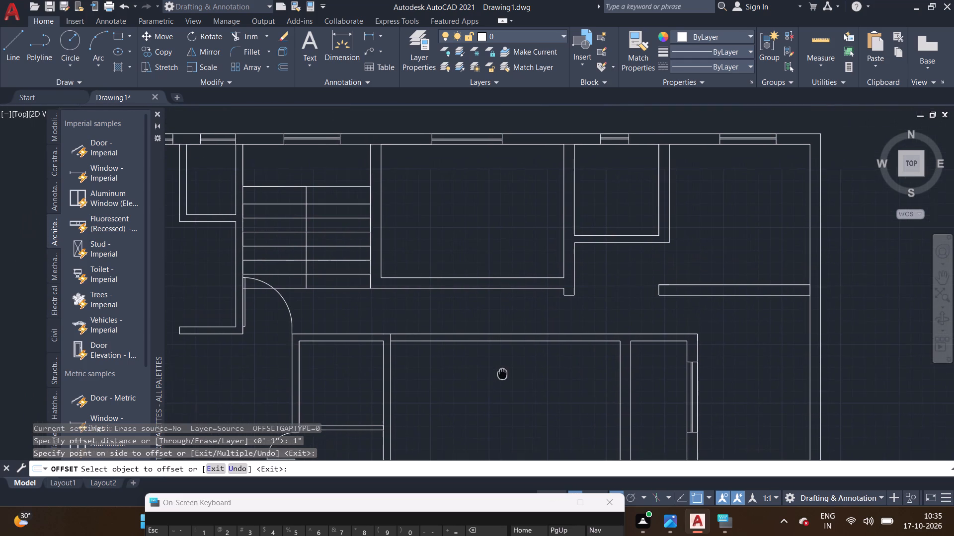
{"action": "middle_click_drag", "start_coordinate": [503, 375], "coordinate": [505, 377]}
Draw a 4' window opening through the upper plan's north exterior wall at the northwest room, ending with a jamb about 1'-4 1/2" long.
{"action": "left_click_drag", "start_coordinate": [14, 45], "coordinate": [14, 38]}
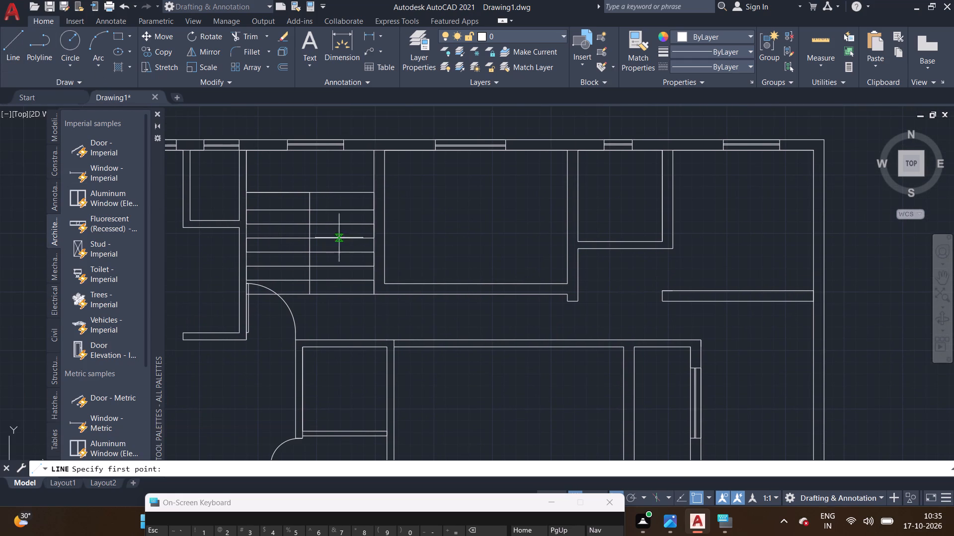
{"action": "scroll", "coordinate": [350, 222], "scroll_direction": "down", "scroll_amount": 2}
{"action": "middle_click_drag", "start_coordinate": [388, 237], "coordinate": [391, 253]}
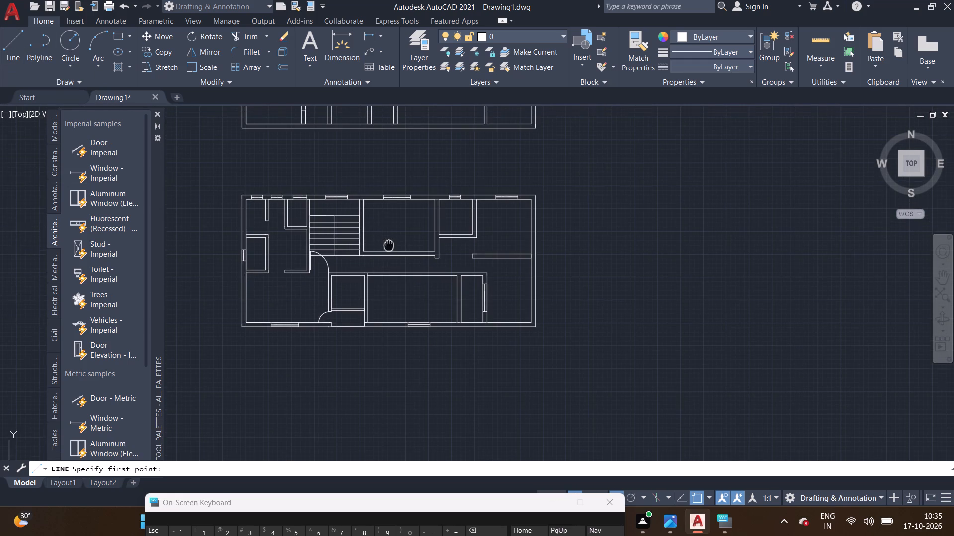
{"action": "middle_click_drag", "start_coordinate": [391, 253], "coordinate": [411, 415]}
{"action": "middle_click_drag", "start_coordinate": [363, 370], "coordinate": [386, 420]}
{"action": "scroll", "coordinate": [383, 416], "scroll_direction": "up", "scroll_amount": 1}
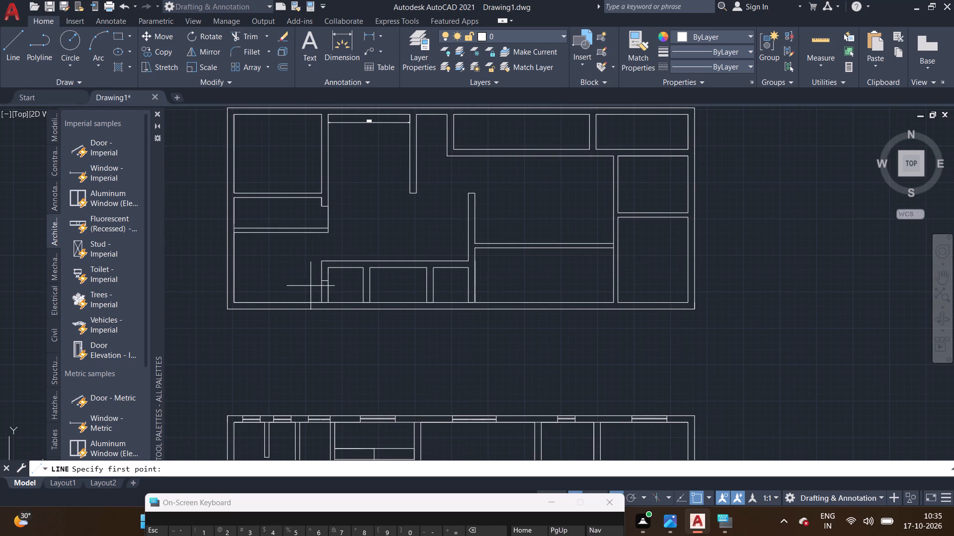
{"action": "middle_click_drag", "start_coordinate": [277, 173], "coordinate": [305, 254]}
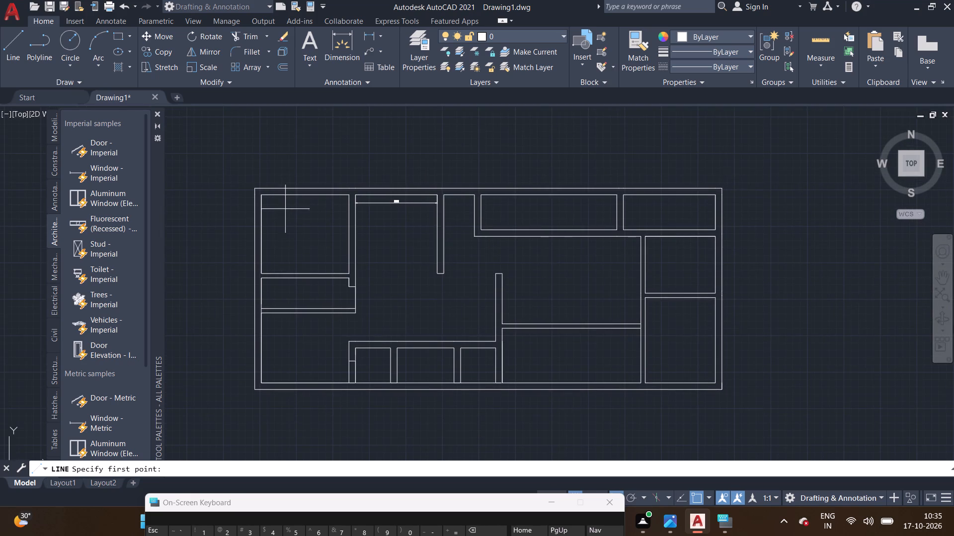
{"action": "scroll", "coordinate": [291, 206], "scroll_direction": "up", "scroll_amount": 1}
{"action": "left_click", "coordinate": [286, 189]}
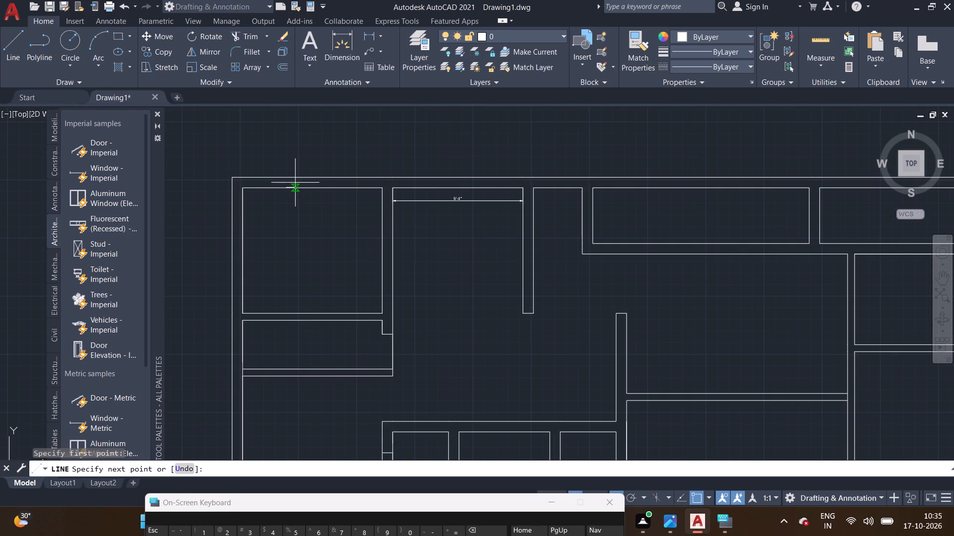
{"action": "left_click", "coordinate": [284, 175]}
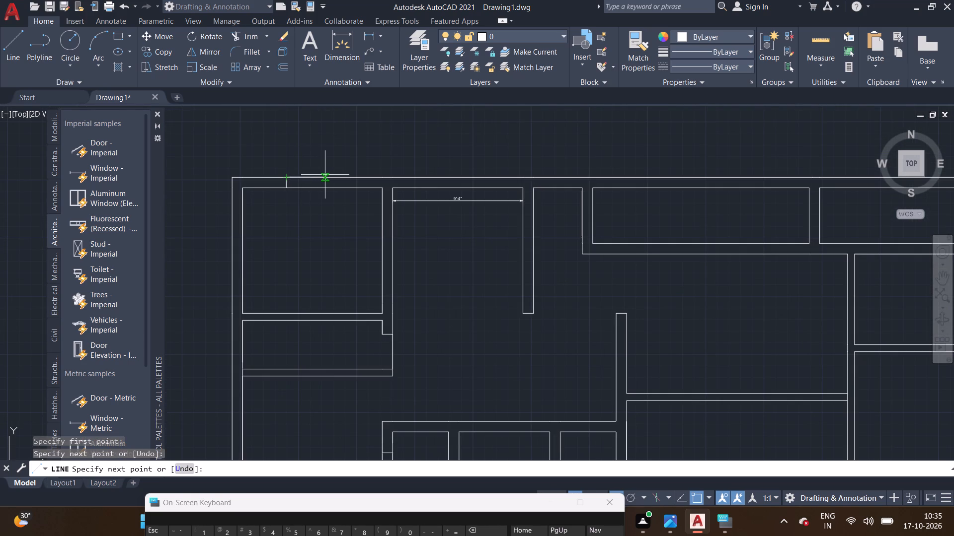
{"action": "type", "text": "4'"}
{"action": "key", "text": "Return"}
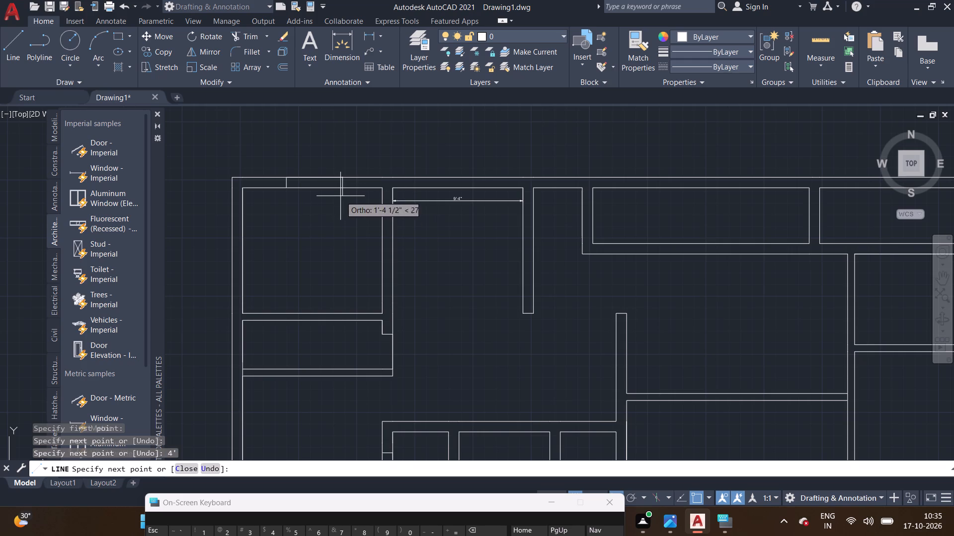
{"action": "left_click", "coordinate": [340, 196]}
{"action": "right_click", "coordinate": [343, 195]}
{"action": "left_click", "coordinate": [381, 201]}
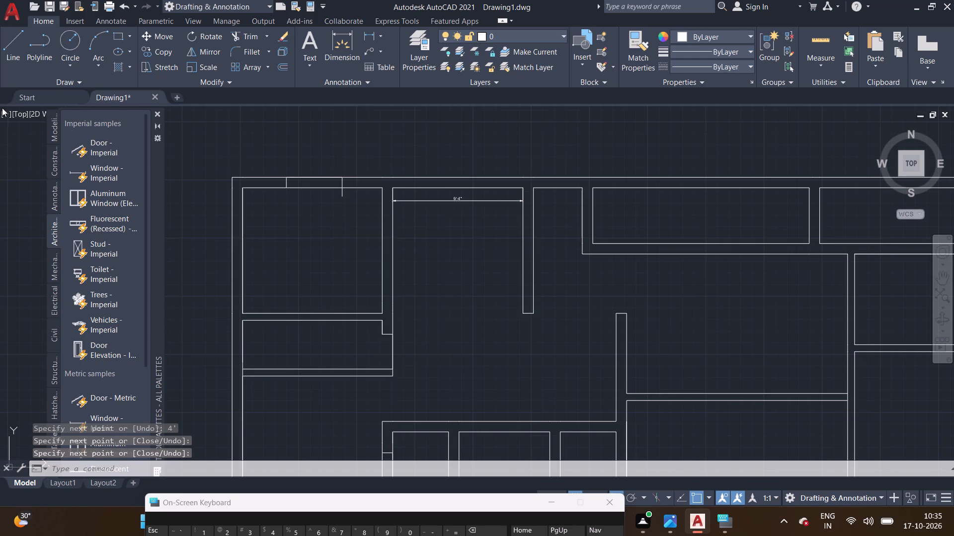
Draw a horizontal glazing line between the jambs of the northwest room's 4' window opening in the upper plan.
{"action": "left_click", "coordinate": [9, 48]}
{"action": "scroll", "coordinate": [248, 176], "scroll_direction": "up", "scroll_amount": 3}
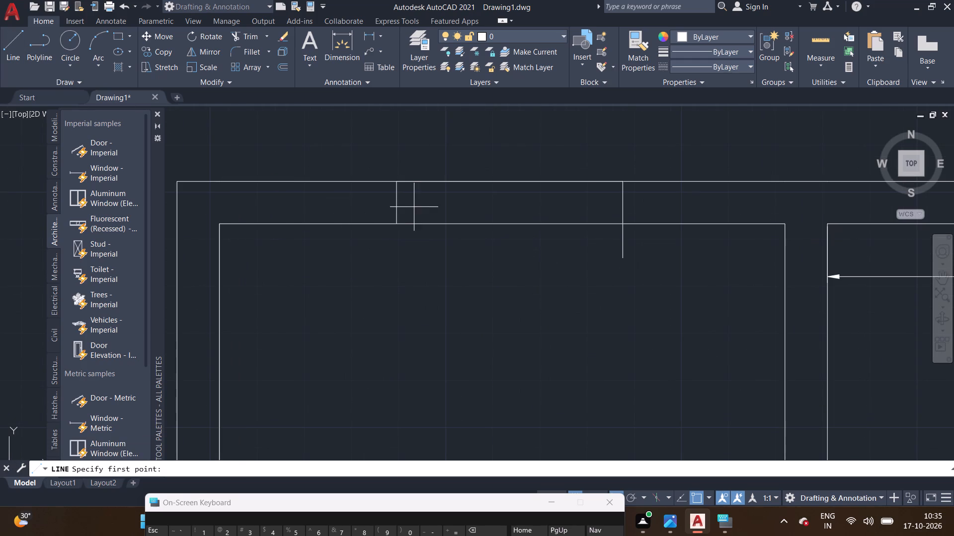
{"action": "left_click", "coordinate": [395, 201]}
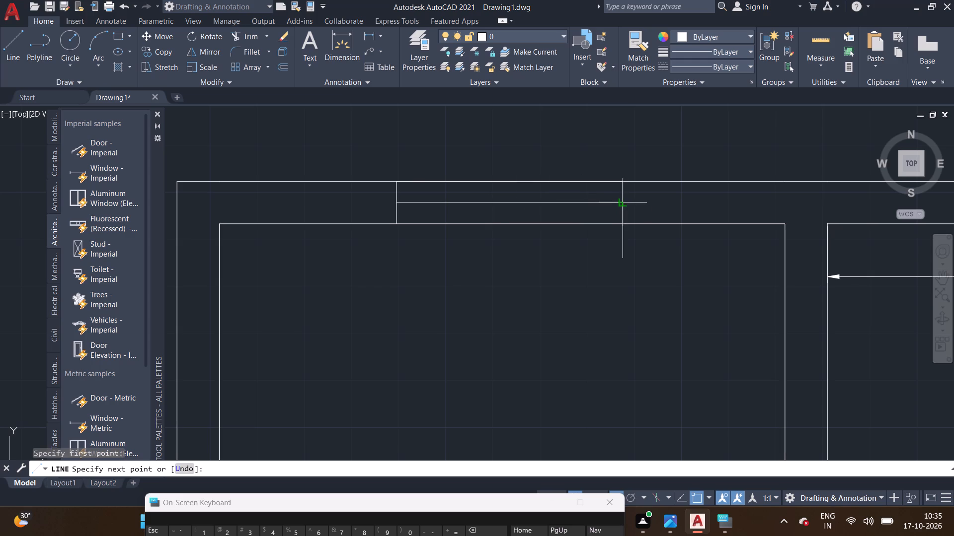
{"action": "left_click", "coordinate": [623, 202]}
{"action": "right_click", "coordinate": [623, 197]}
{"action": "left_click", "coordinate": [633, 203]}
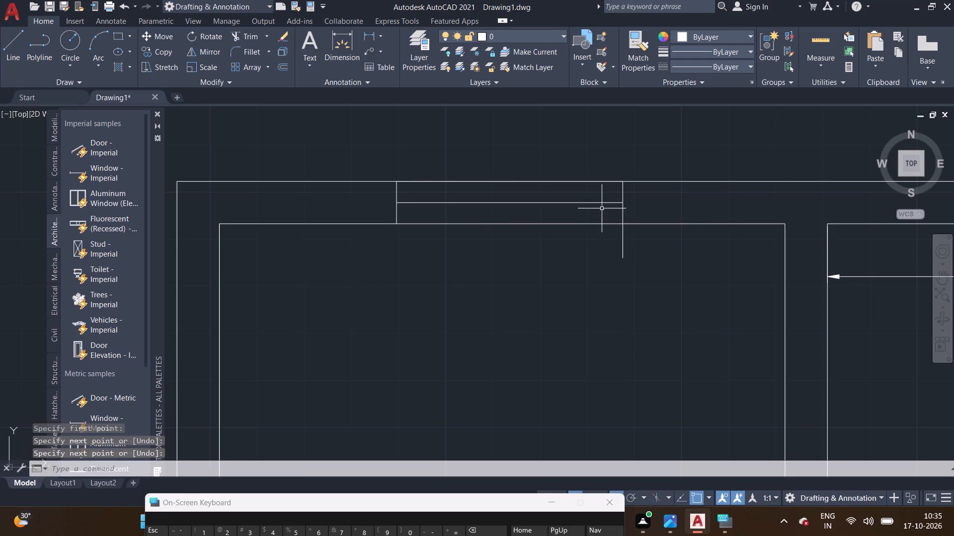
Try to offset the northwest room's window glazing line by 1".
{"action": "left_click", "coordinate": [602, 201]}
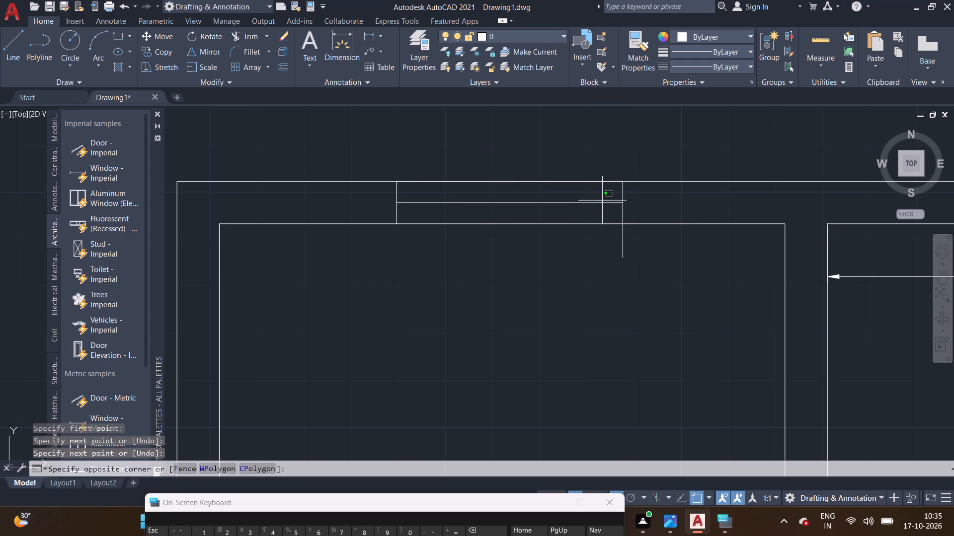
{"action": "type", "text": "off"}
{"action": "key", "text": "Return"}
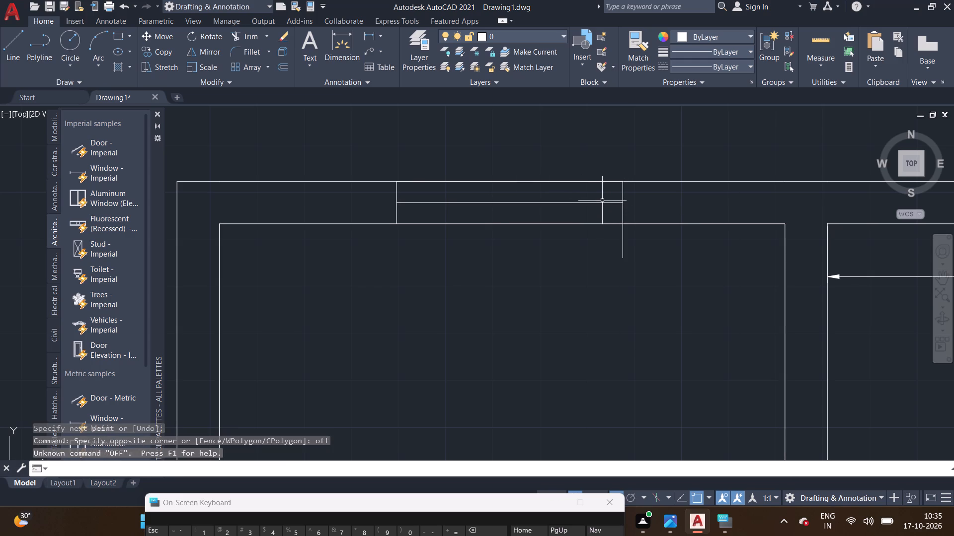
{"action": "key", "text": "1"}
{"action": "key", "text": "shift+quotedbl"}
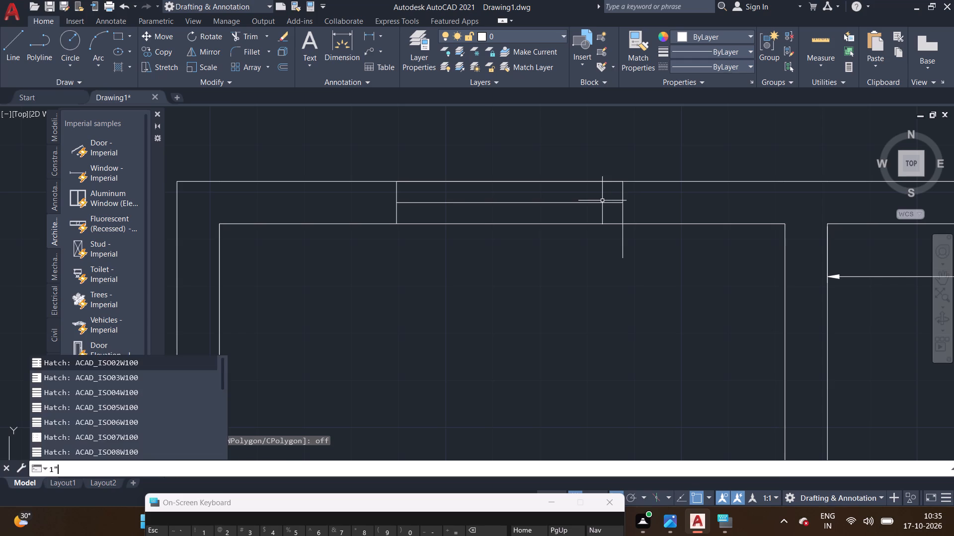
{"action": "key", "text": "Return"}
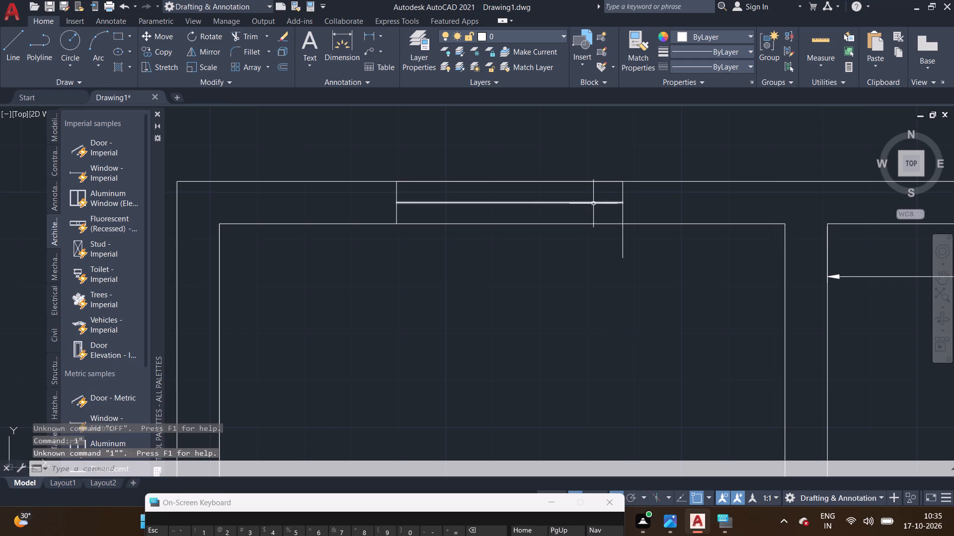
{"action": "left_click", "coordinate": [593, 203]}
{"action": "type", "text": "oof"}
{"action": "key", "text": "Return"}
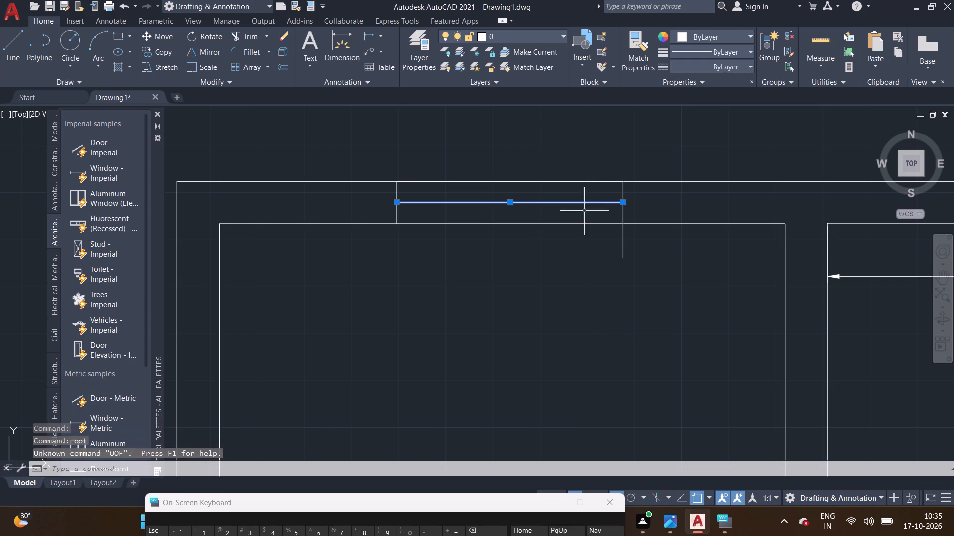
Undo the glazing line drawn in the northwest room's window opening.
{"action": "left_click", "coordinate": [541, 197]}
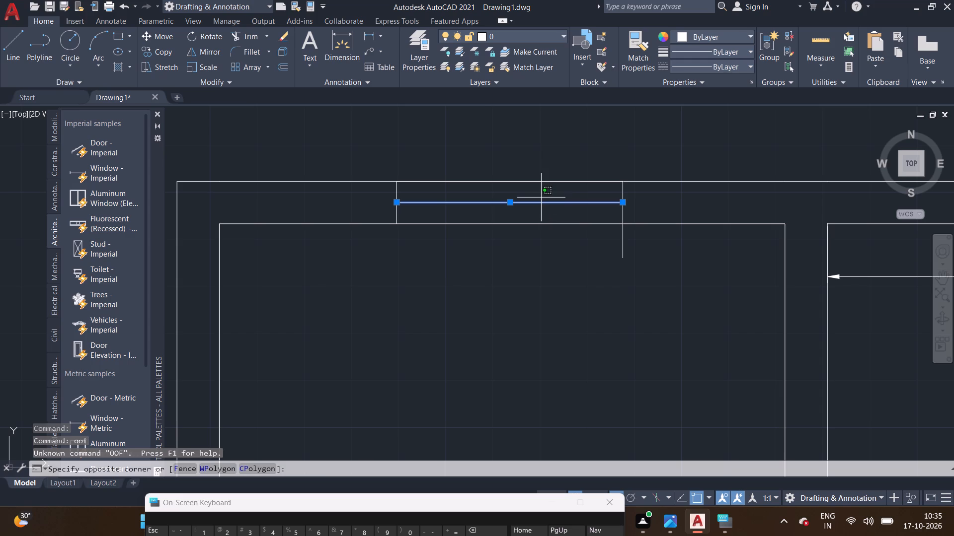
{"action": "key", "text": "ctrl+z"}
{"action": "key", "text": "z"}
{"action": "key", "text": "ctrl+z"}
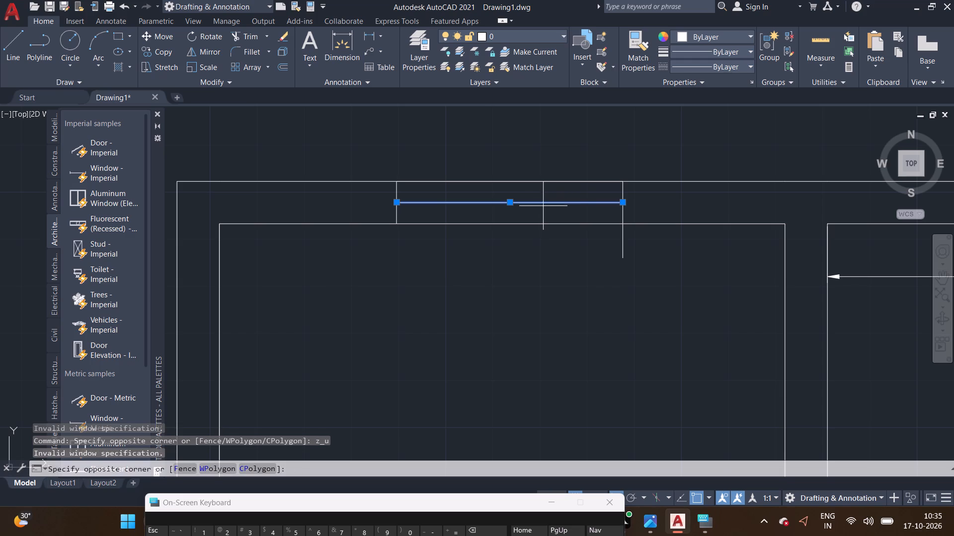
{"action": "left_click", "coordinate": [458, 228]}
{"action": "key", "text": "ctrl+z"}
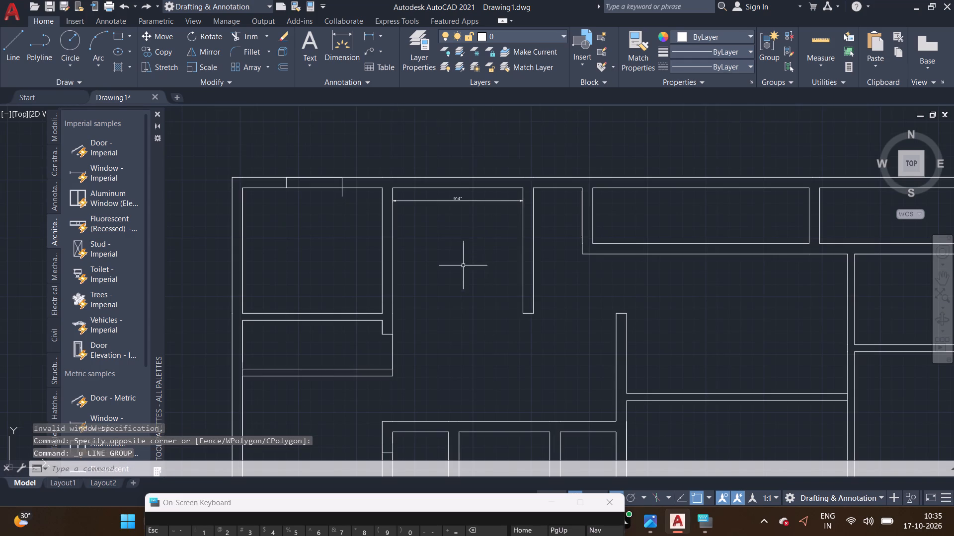
Draw a horizontal glazing line from the west jamb's midpoint to the east jamb of the northwest room's 4' window opening.
{"action": "scroll", "coordinate": [363, 199], "scroll_direction": "up", "scroll_amount": 1}
{"action": "middle_click_drag", "start_coordinate": [342, 205], "coordinate": [401, 232]}
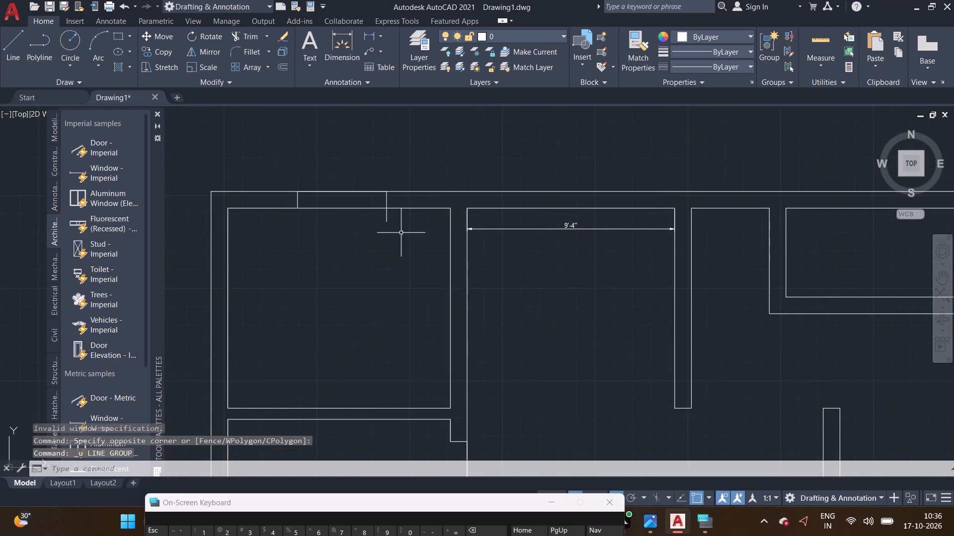
{"action": "left_click", "coordinate": [10, 61]}
{"action": "scroll", "coordinate": [210, 146], "scroll_direction": "up", "scroll_amount": 2}
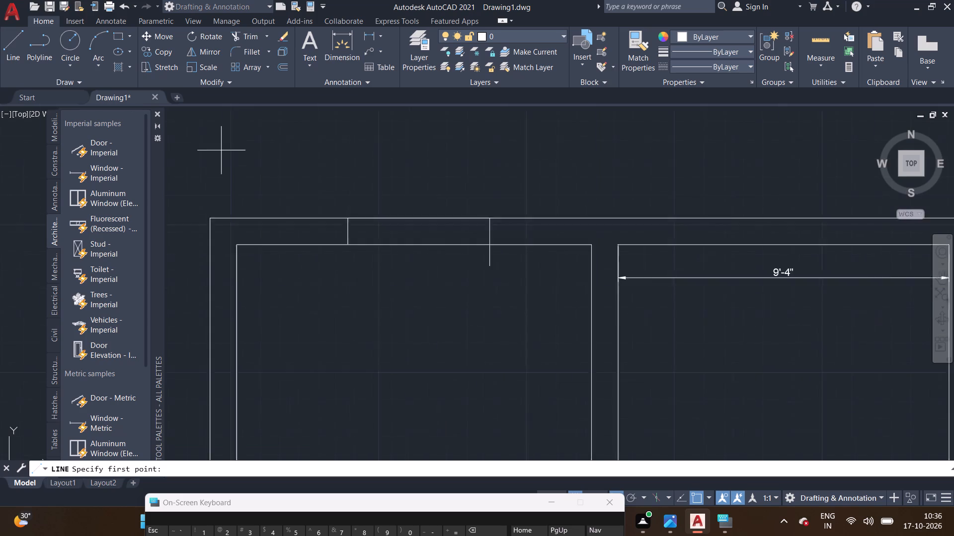
{"action": "scroll", "coordinate": [224, 150], "scroll_direction": "up", "scroll_amount": 1}
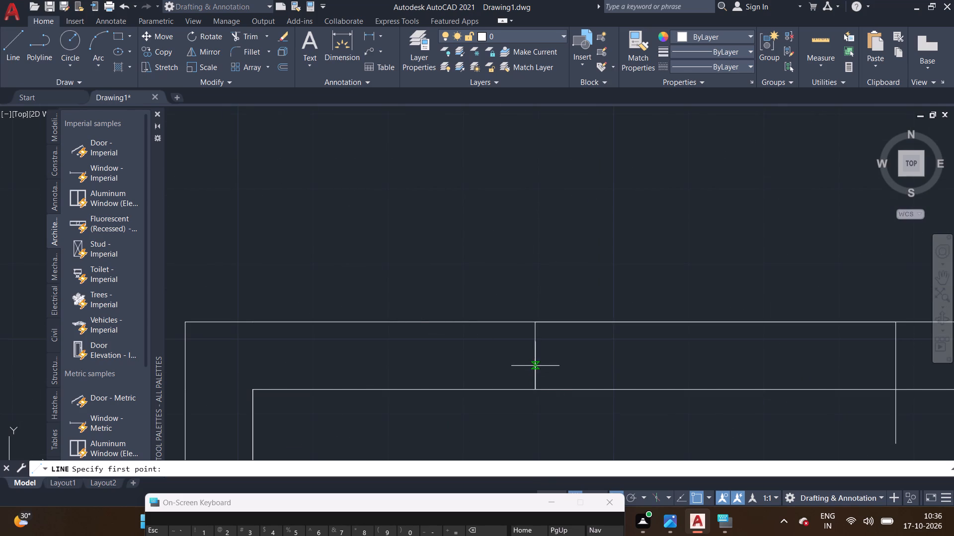
{"action": "left_click", "coordinate": [534, 359]}
{"action": "scroll", "coordinate": [593, 353], "scroll_direction": "down", "scroll_amount": 2}
{"action": "middle_click_drag", "start_coordinate": [593, 353], "coordinate": [373, 311]}
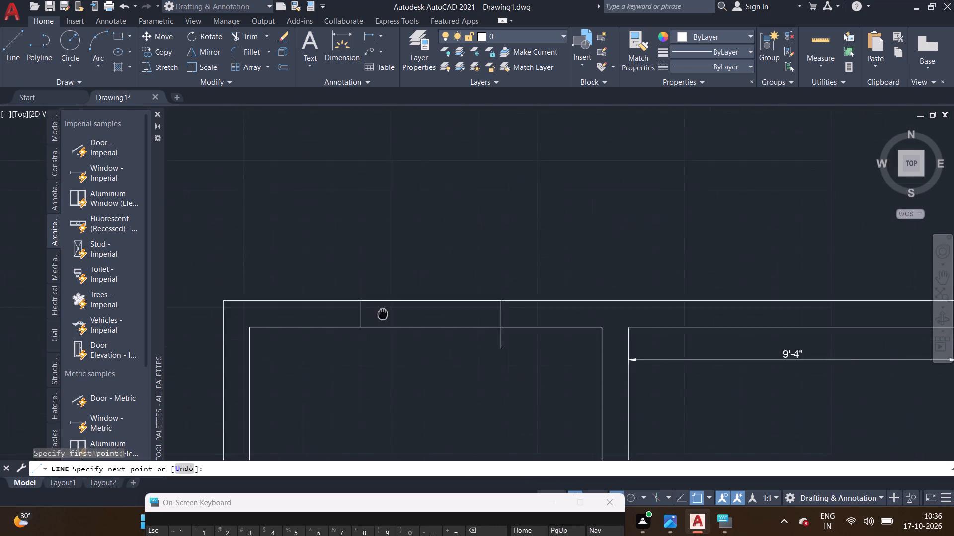
{"action": "middle_click_drag", "start_coordinate": [373, 311], "coordinate": [306, 273]}
{"action": "middle_click", "coordinate": [306, 273]}
{"action": "middle_click_drag", "start_coordinate": [355, 288], "coordinate": [367, 268]}
{"action": "scroll", "coordinate": [399, 264], "scroll_direction": "up", "scroll_amount": 2}
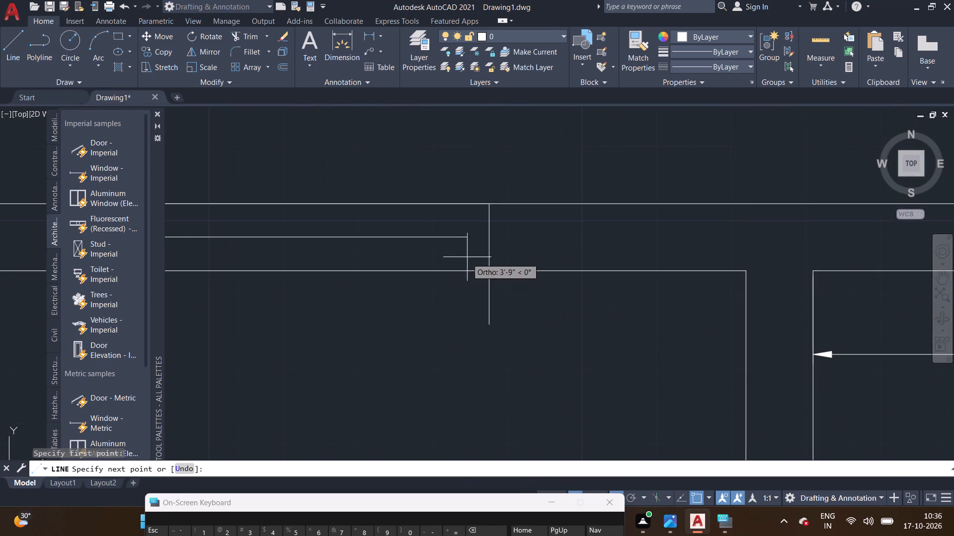
{"action": "double_click", "coordinate": [490, 239]}
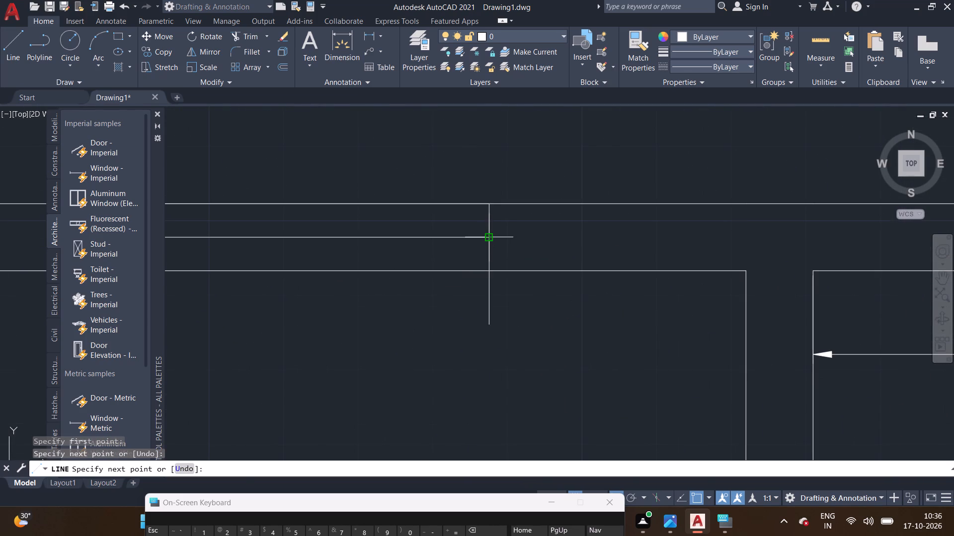
{"action": "right_click", "coordinate": [490, 239]}
{"action": "left_click", "coordinate": [526, 247]}
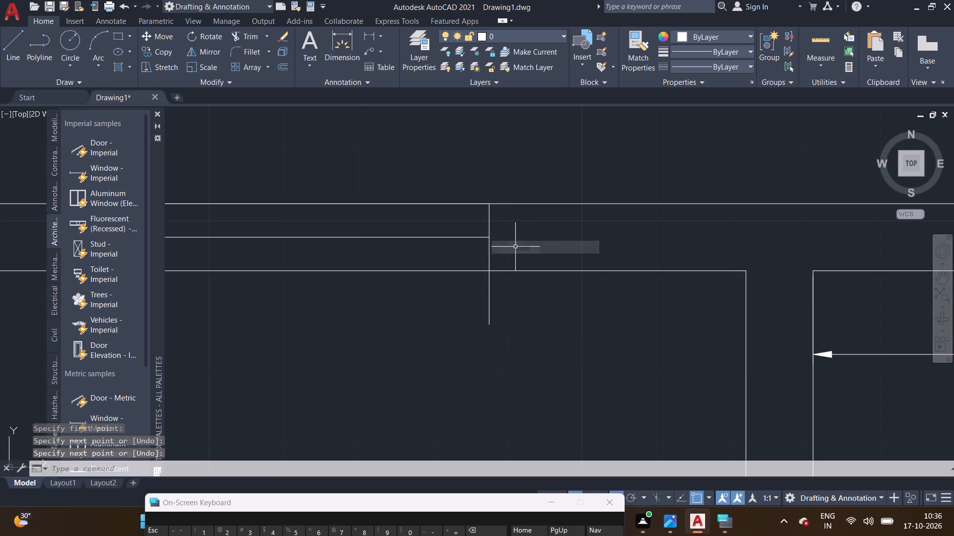
Offset the northwest room's window glazing line 1" toward the room's interior.
{"action": "left_click", "coordinate": [457, 237]}
{"action": "key", "text": "f"}
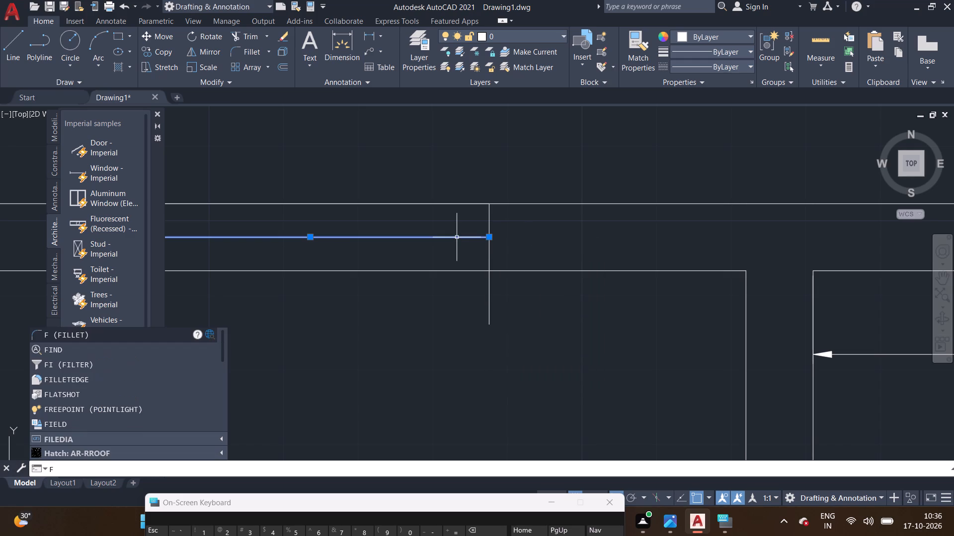
{"action": "key", "text": "BackSpace"}
{"action": "key", "text": "o"}
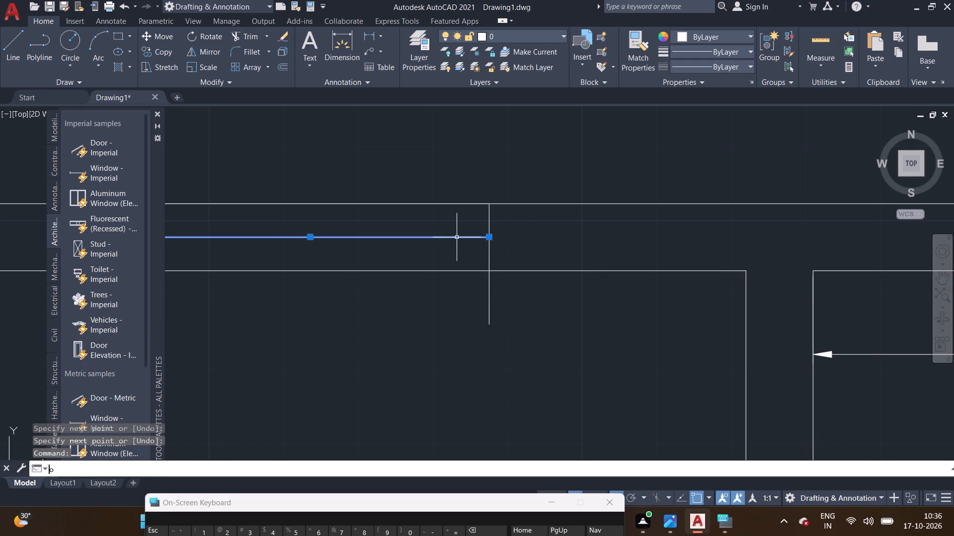
{"action": "type", "text": "ff"}
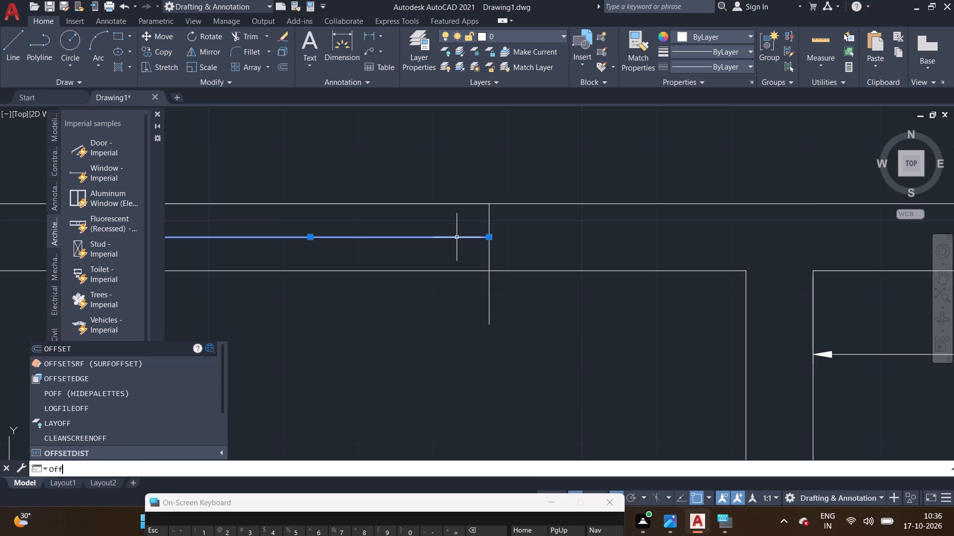
{"action": "key", "text": "Return"}
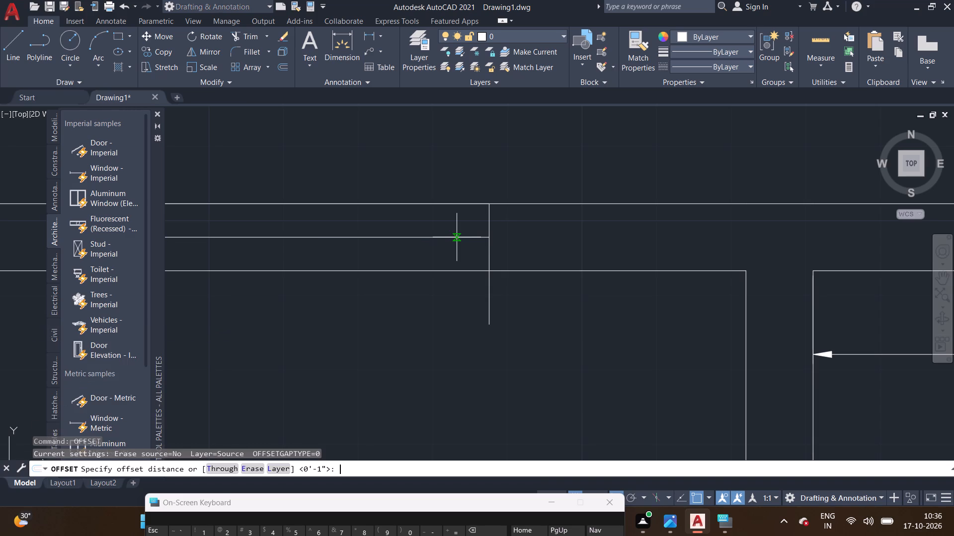
{"action": "key", "text": "1"}
{"action": "key", "text": "shift+quotedbl"}
{"action": "key", "text": "Return"}
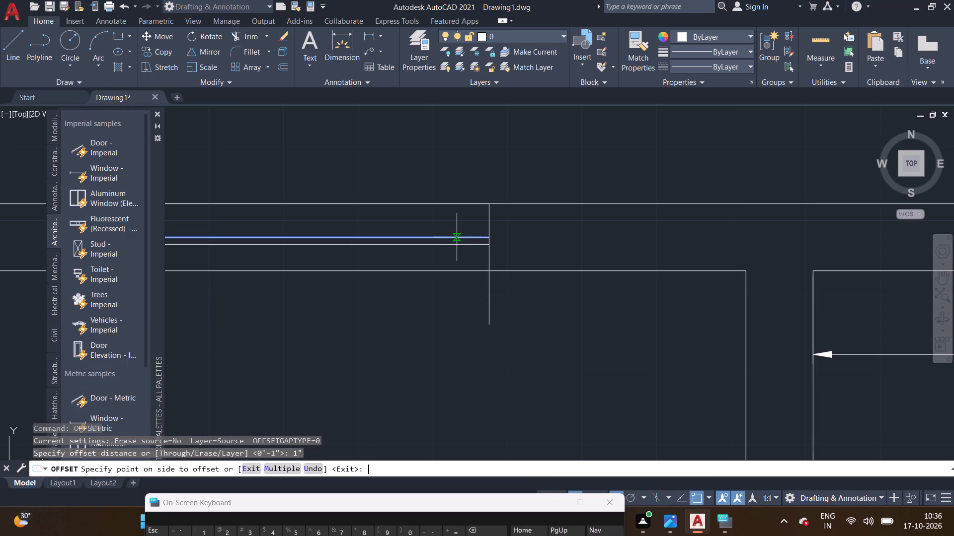
{"action": "left_click", "coordinate": [455, 246]}
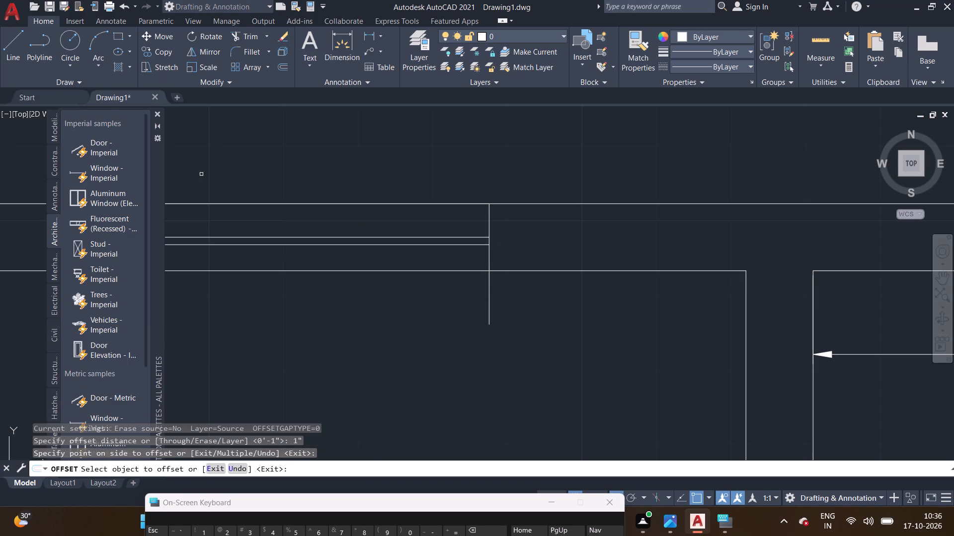
Draw a 4' window opening through the upper plan's north exterior wall at the 9'-4" wide room.
{"action": "left_click", "coordinate": [2, 56]}
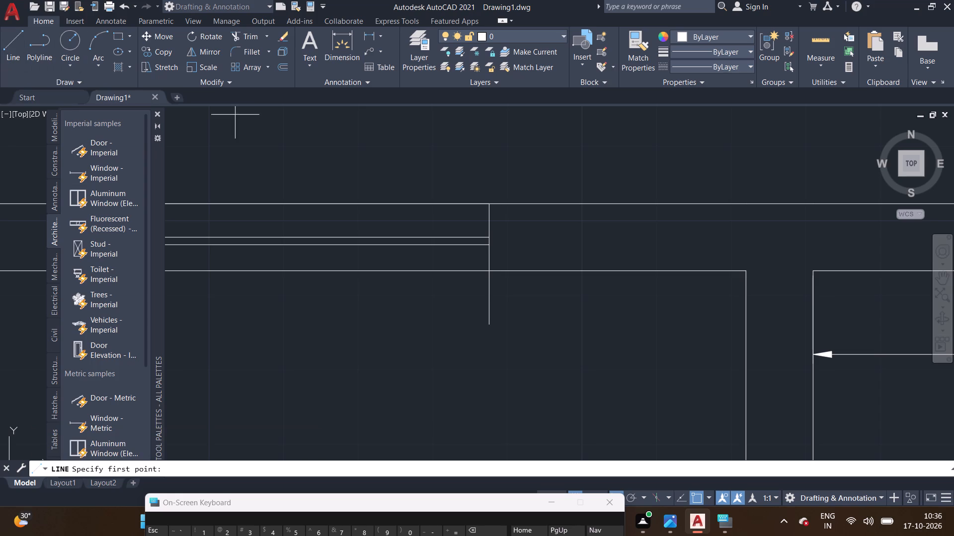
{"action": "scroll", "coordinate": [279, 132], "scroll_direction": "down", "scroll_amount": 1}
{"action": "middle_click_drag", "start_coordinate": [295, 138], "coordinate": [201, 149]}
{"action": "middle_click_drag", "start_coordinate": [390, 175], "coordinate": [278, 188]}
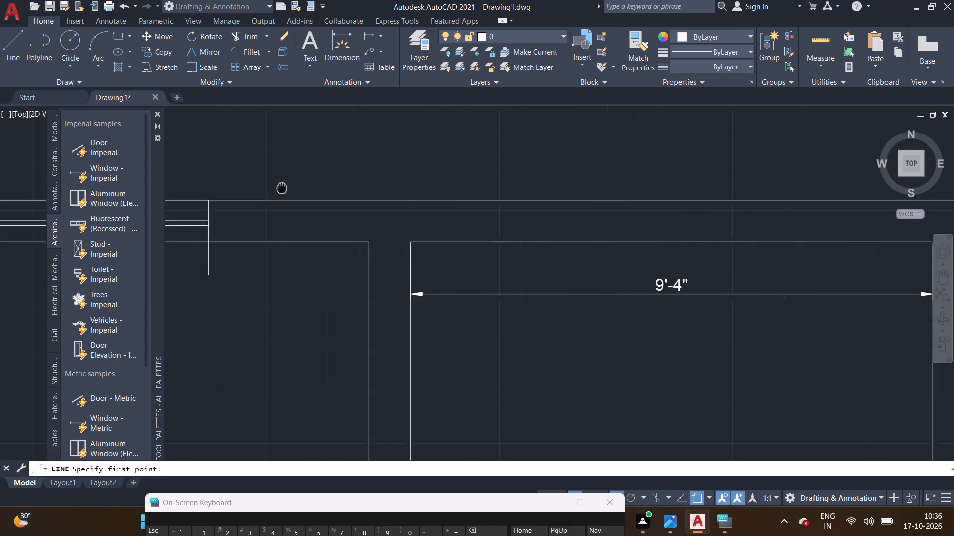
{"action": "middle_click_drag", "start_coordinate": [278, 188], "coordinate": [254, 189]}
{"action": "scroll", "coordinate": [265, 190], "scroll_direction": "down", "scroll_amount": 2}
{"action": "middle_click_drag", "start_coordinate": [372, 189], "coordinate": [330, 174]}
{"action": "scroll", "coordinate": [330, 195], "scroll_direction": "up", "scroll_amount": 1}
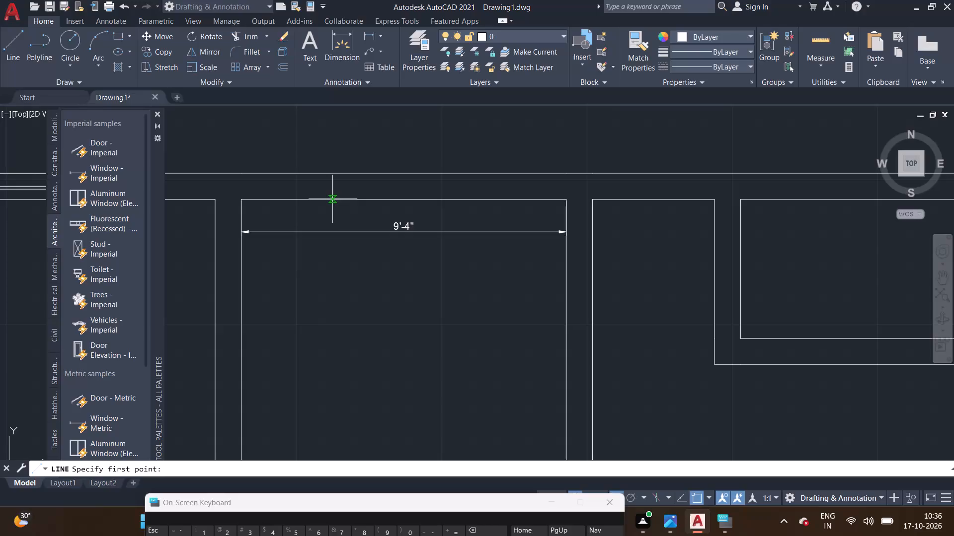
{"action": "double_click", "coordinate": [332, 199]}
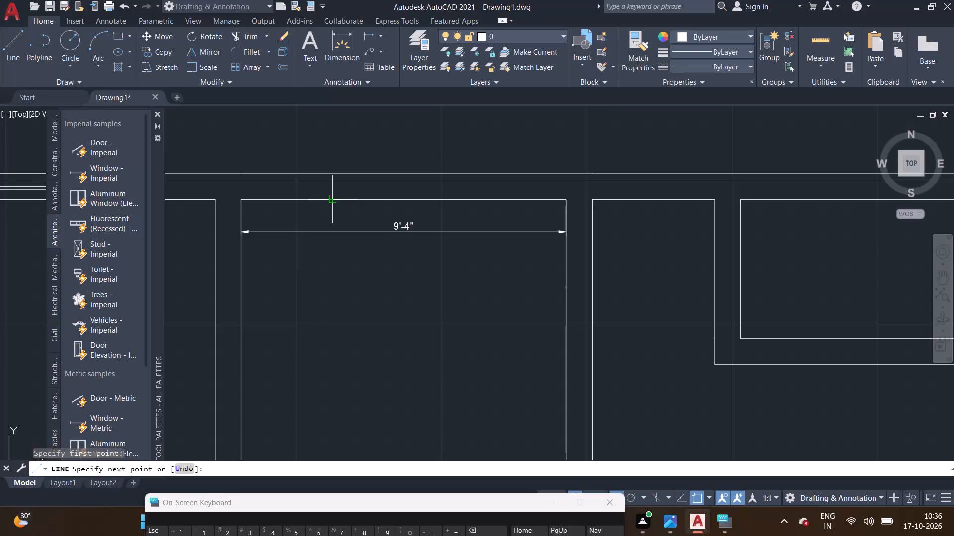
{"action": "left_click", "coordinate": [335, 174]}
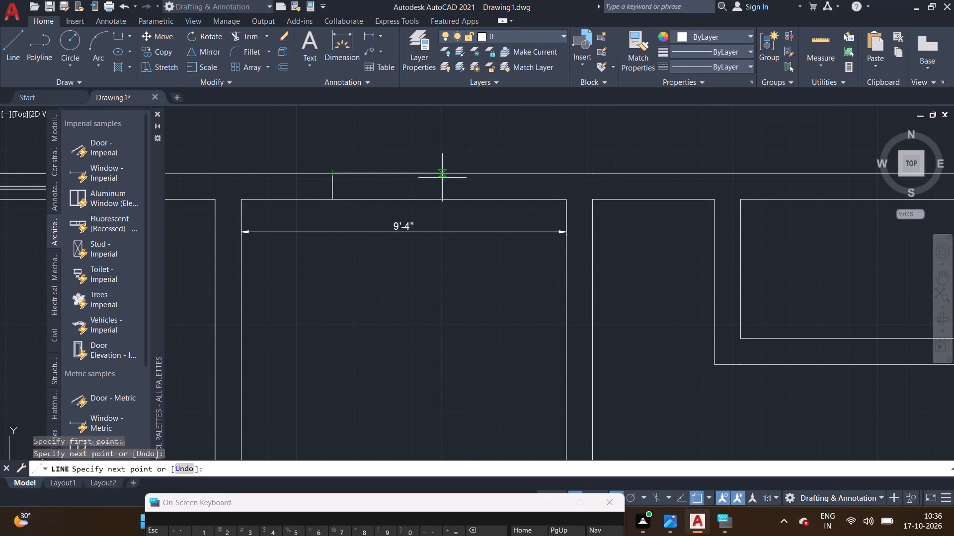
{"action": "type", "text": "4'"}
{"action": "key", "text": "Return"}
{"action": "left_click", "coordinate": [473, 196]}
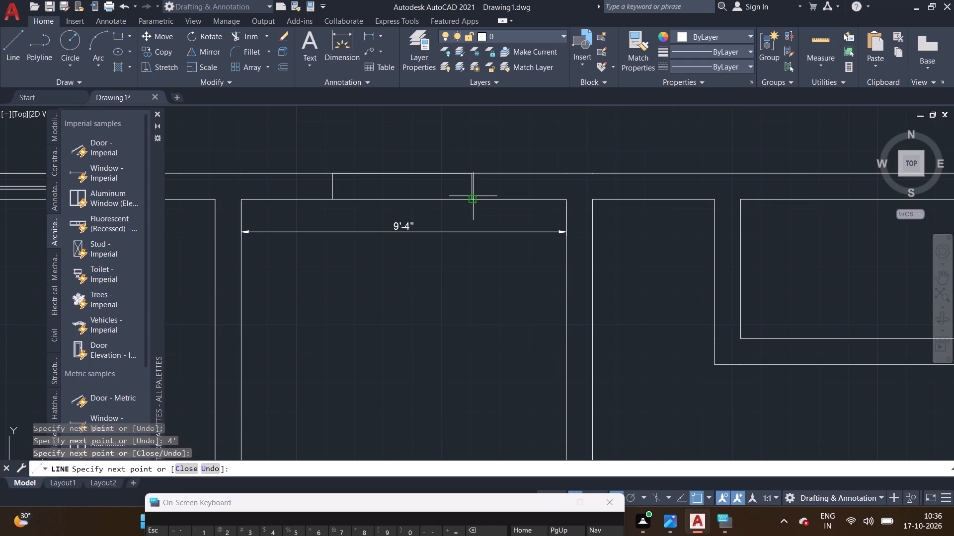
{"action": "right_click", "coordinate": [457, 194]}
{"action": "left_click", "coordinate": [470, 199]}
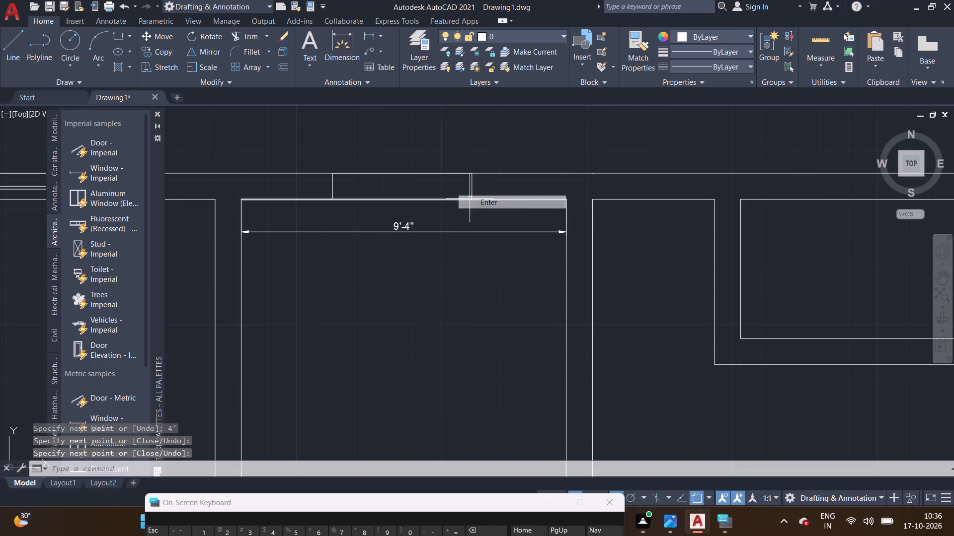
Draw a horizontal glazing line between the jamb midpoints of the 4' window opening at the 9'-4" wide room.
{"action": "left_click", "coordinate": [16, 53]}
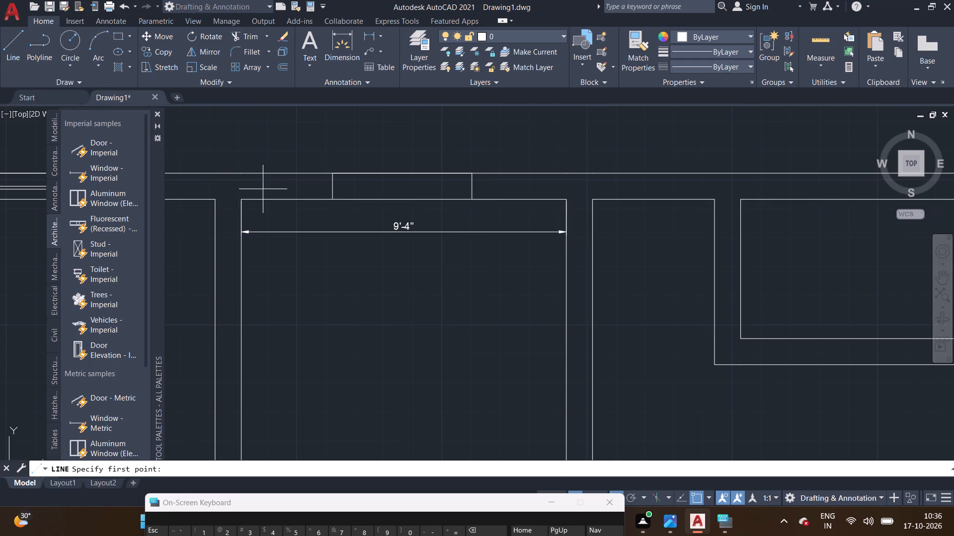
{"action": "scroll", "coordinate": [281, 185], "scroll_direction": "up", "scroll_amount": 2}
{"action": "middle_click_drag", "start_coordinate": [352, 186], "coordinate": [296, 196]}
{"action": "scroll", "coordinate": [296, 195], "scroll_direction": "up", "scroll_amount": 1}
{"action": "scroll", "coordinate": [352, 193], "scroll_direction": "up", "scroll_amount": 2}
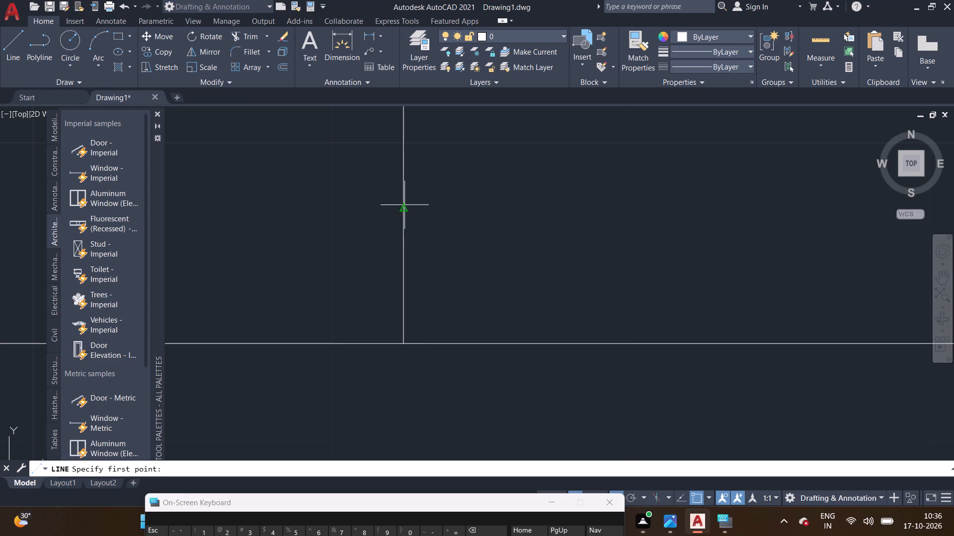
{"action": "left_click", "coordinate": [405, 207]}
{"action": "scroll", "coordinate": [453, 216], "scroll_direction": "down", "scroll_amount": 3}
{"action": "middle_click_drag", "start_coordinate": [454, 214], "coordinate": [318, 193]}
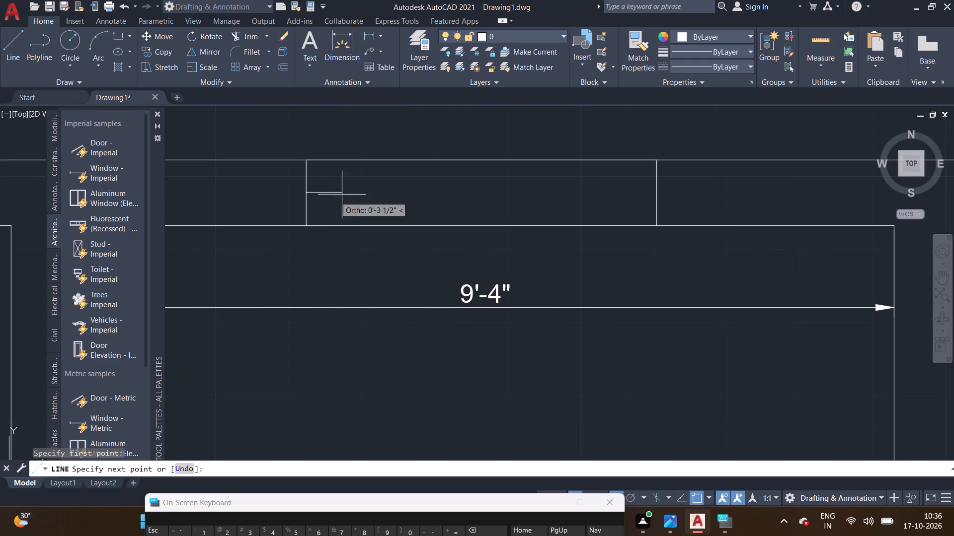
{"action": "scroll", "coordinate": [661, 211], "scroll_direction": "up", "scroll_amount": 1}
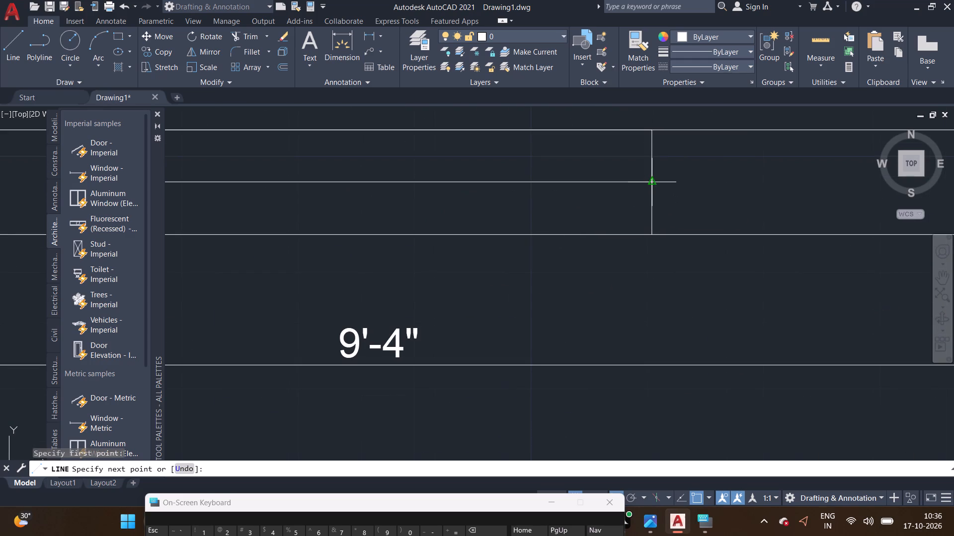
{"action": "left_click", "coordinate": [655, 185]}
{"action": "right_click", "coordinate": [662, 186]}
{"action": "left_click", "coordinate": [672, 196]}
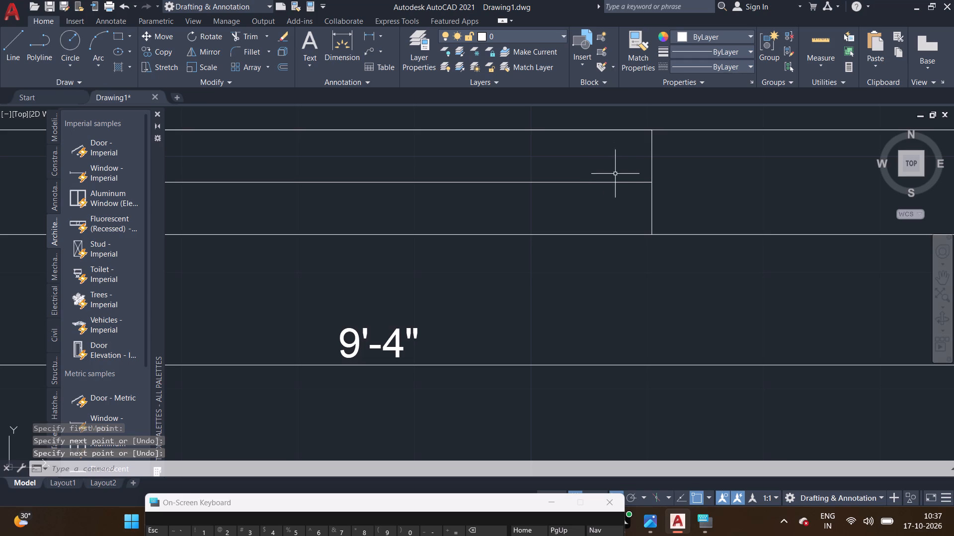
Offset the glazing line of the 9'-4" wide room's window 1" toward the room's interior.
{"action": "left_click", "coordinate": [625, 184]}
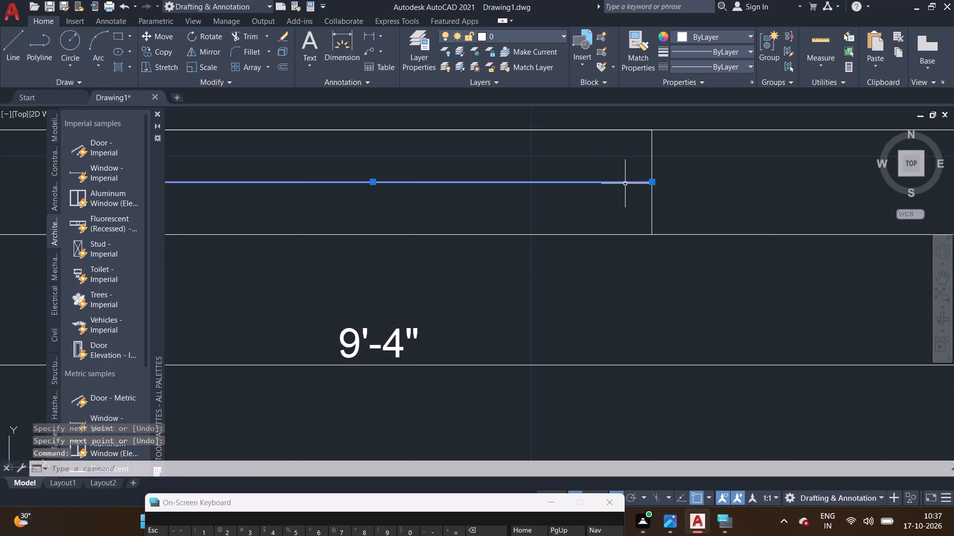
{"action": "type", "text": "po"}
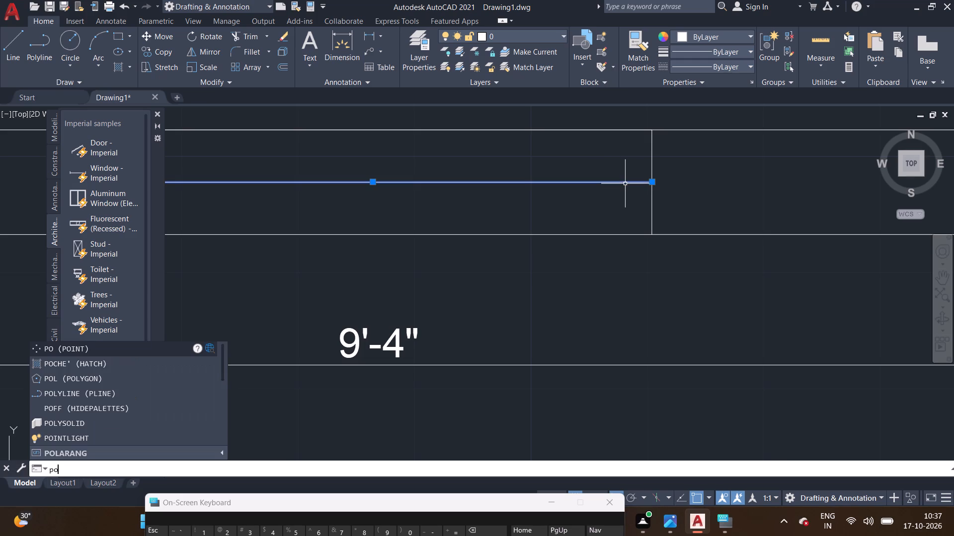
{"action": "key", "text": "BackSpace"}
{"action": "key", "text": "BackSpace"}
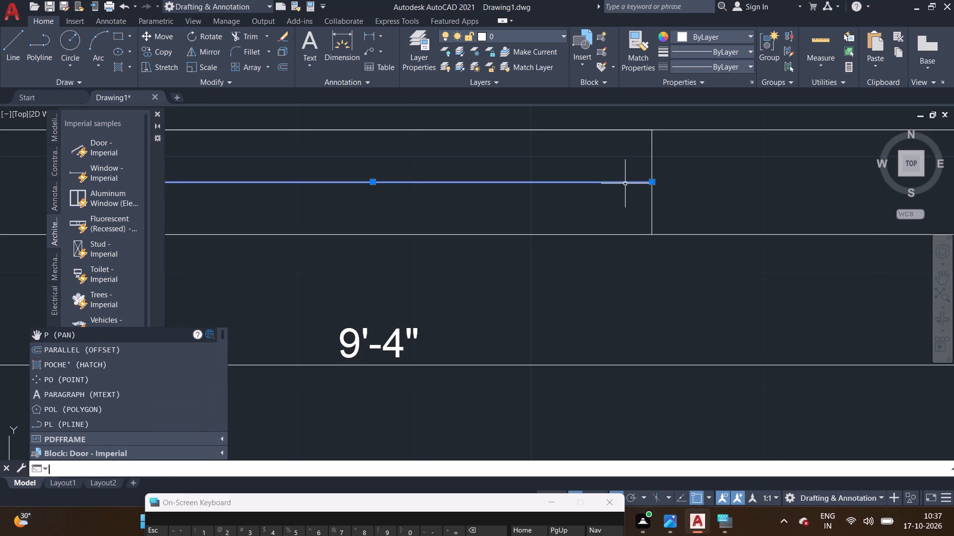
{"action": "key", "text": "o"}
{"action": "type", "text": "ff"}
{"action": "type", "text": "set"}
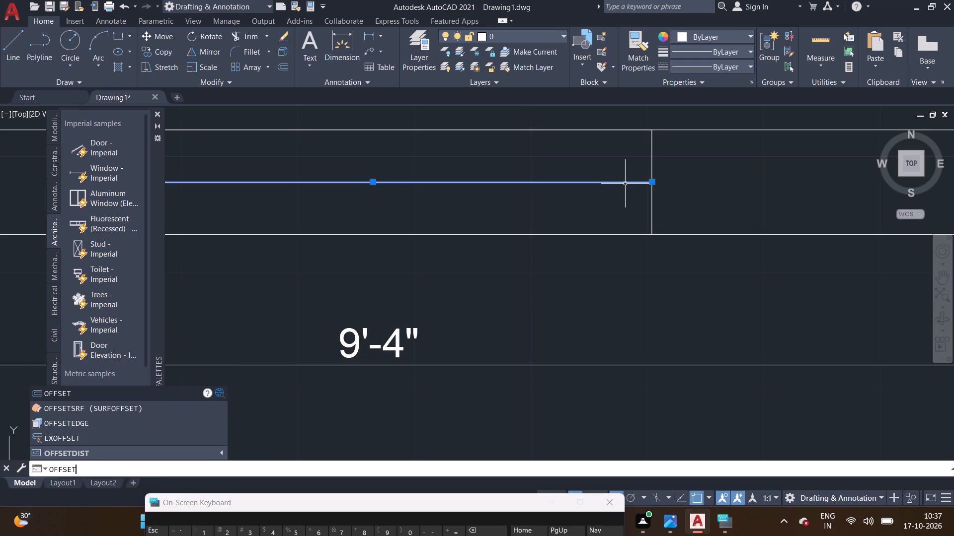
{"action": "key", "text": "Return"}
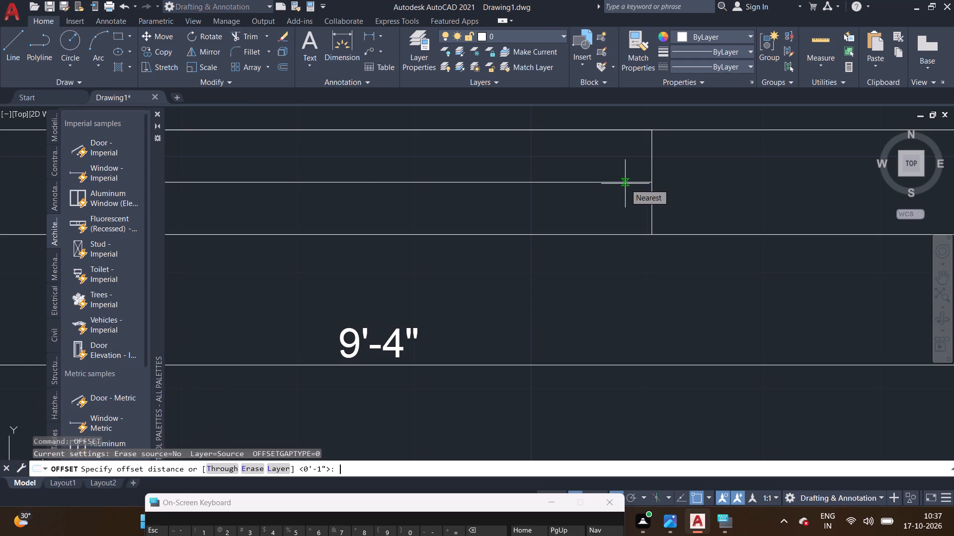
{"action": "key", "text": "1"}
{"action": "key", "text": "shift+quotedbl"}
{"action": "key", "text": "Return"}
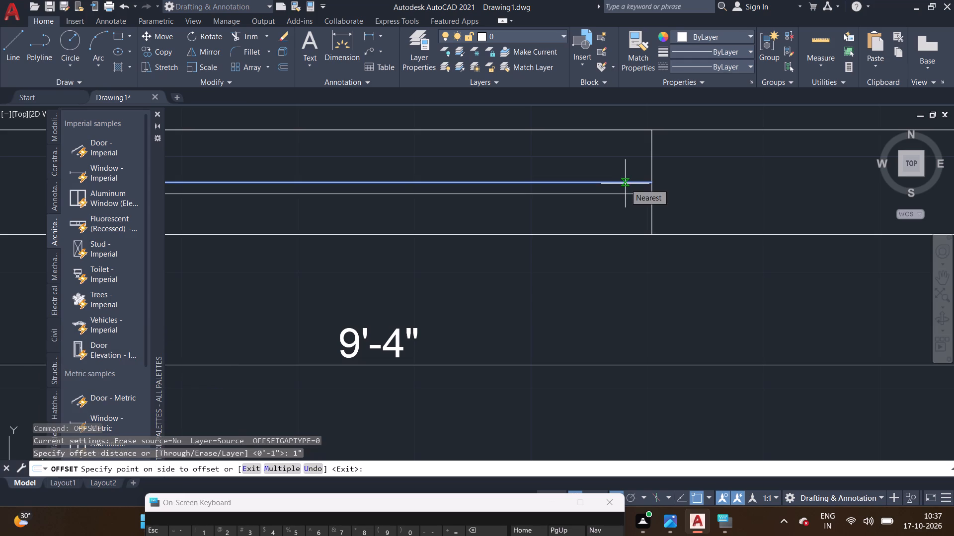
{"action": "left_click", "coordinate": [627, 197]}
{"action": "scroll", "coordinate": [616, 210], "scroll_direction": "down", "scroll_amount": 2}
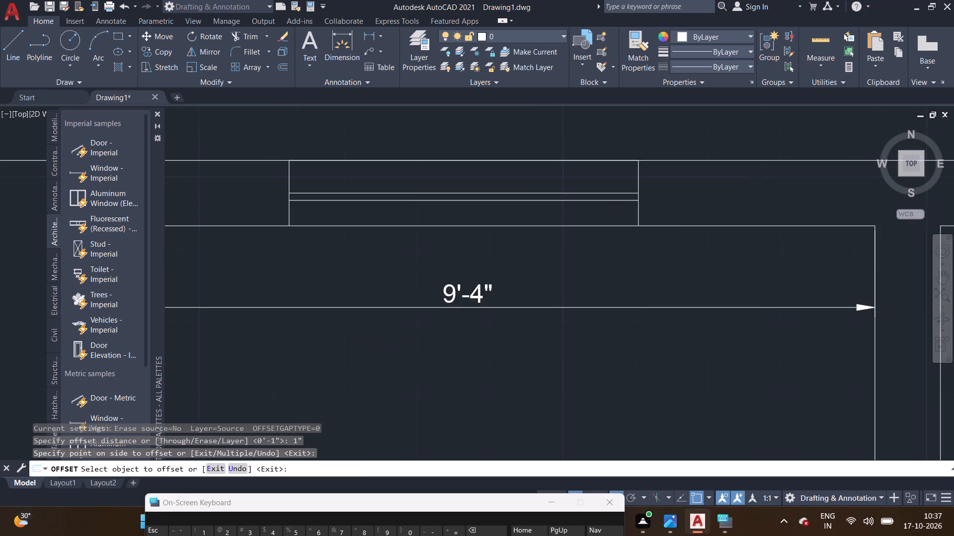
{"action": "middle_click_drag", "start_coordinate": [626, 235], "coordinate": [556, 236]}
{"action": "scroll", "coordinate": [556, 236], "scroll_direction": "down", "scroll_amount": 1}
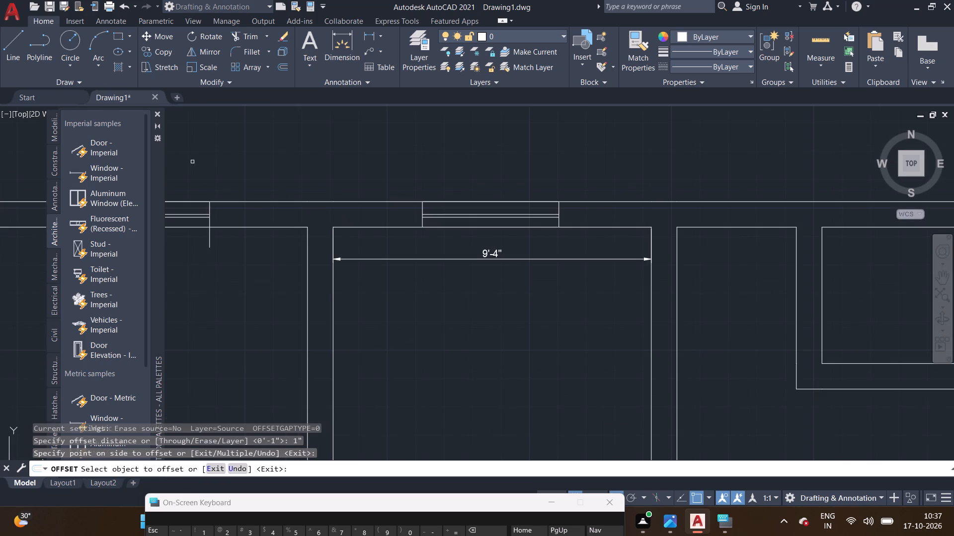
Draw a 2' window opening through the east exterior wall of the northeast room, starting 1' south of its inner northeast corner.
{"action": "left_click", "coordinate": [6, 56]}
{"action": "middle_click_drag", "start_coordinate": [456, 280], "coordinate": [454, 280]}
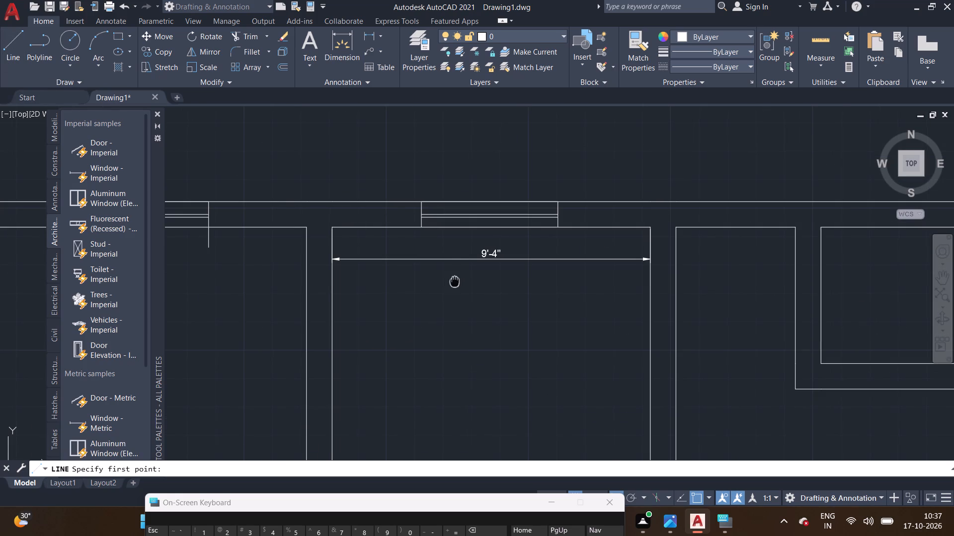
{"action": "middle_click_drag", "start_coordinate": [454, 280], "coordinate": [343, 258]}
{"action": "scroll", "coordinate": [503, 306], "scroll_direction": "down", "scroll_amount": 2}
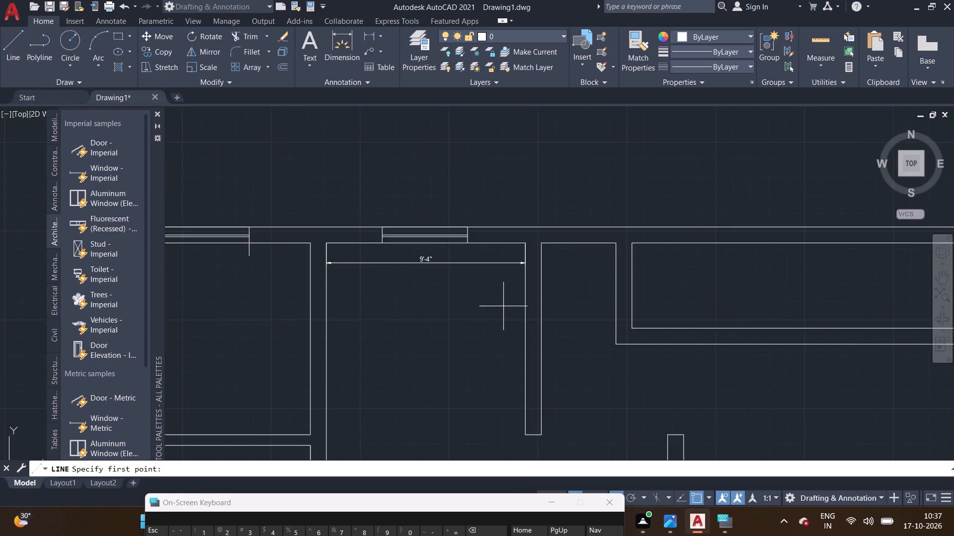
{"action": "middle_click_drag", "start_coordinate": [536, 317], "coordinate": [422, 301]}
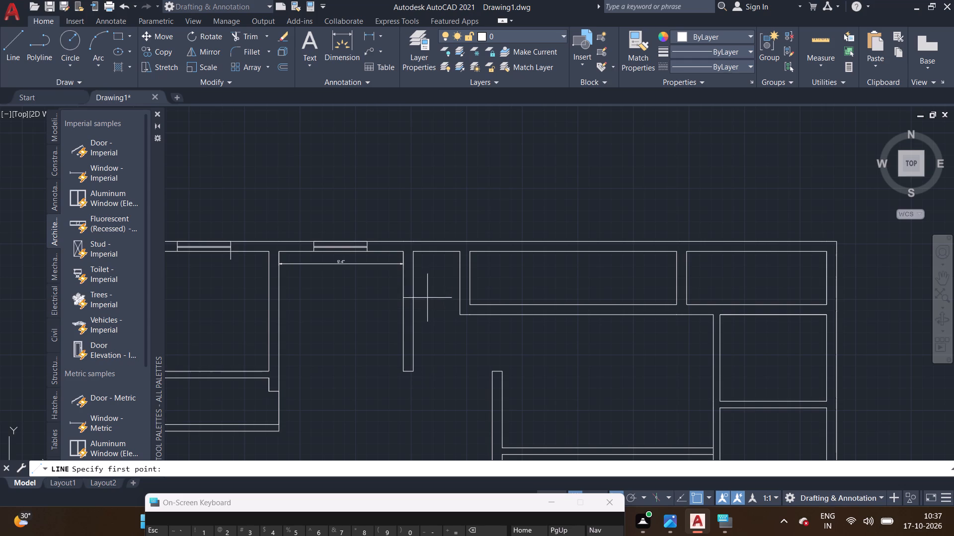
{"action": "middle_click_drag", "start_coordinate": [455, 310], "coordinate": [371, 289]}
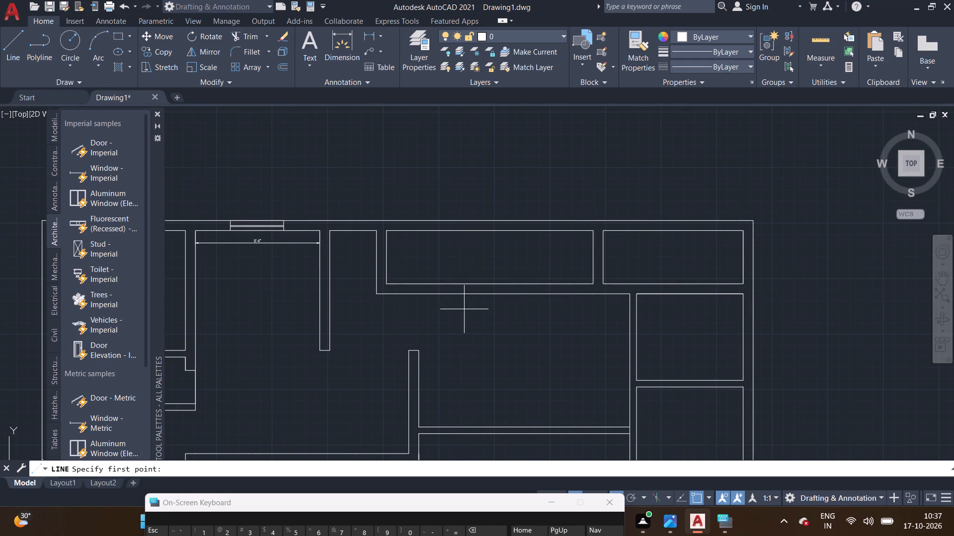
{"action": "middle_click_drag", "start_coordinate": [466, 316], "coordinate": [389, 308]}
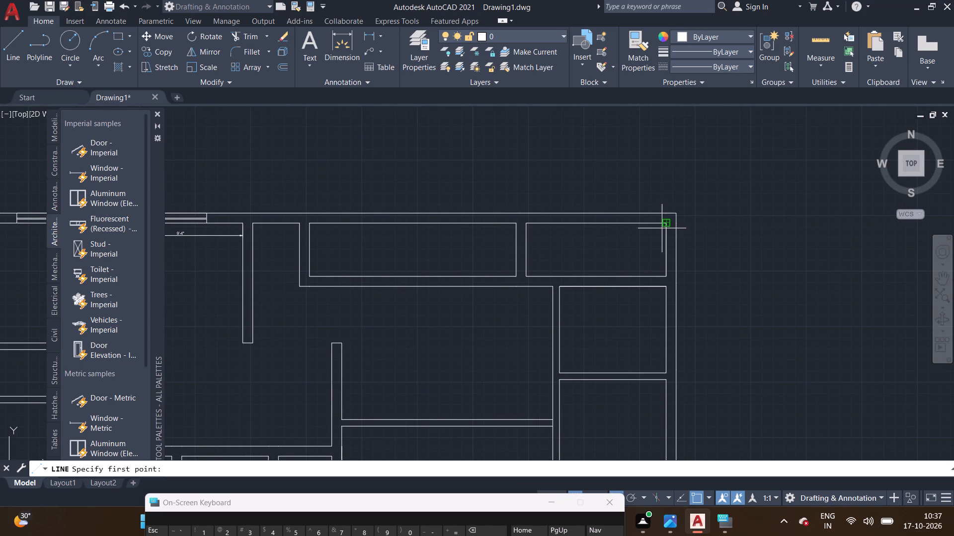
{"action": "left_click", "coordinate": [664, 221]}
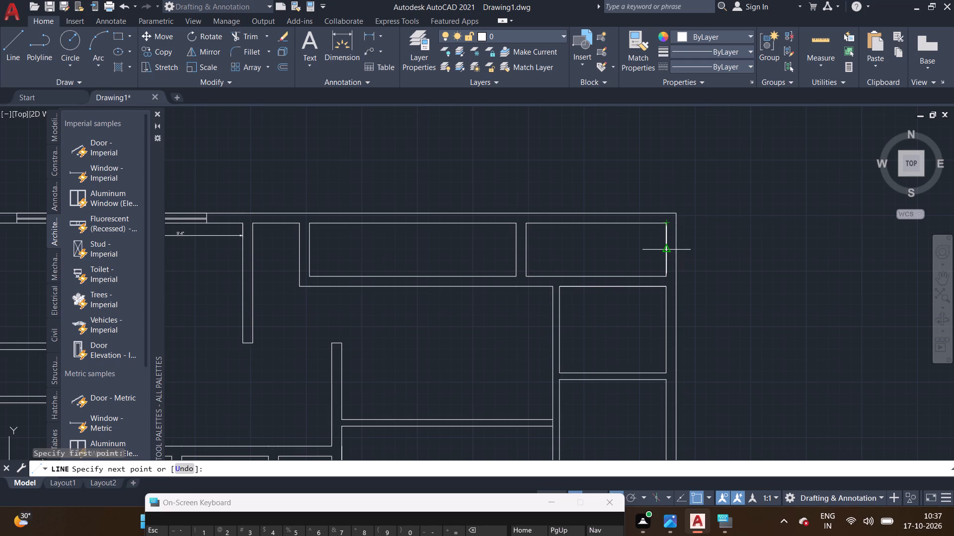
{"action": "type", "text": "1'"}
{"action": "key", "text": "Return"}
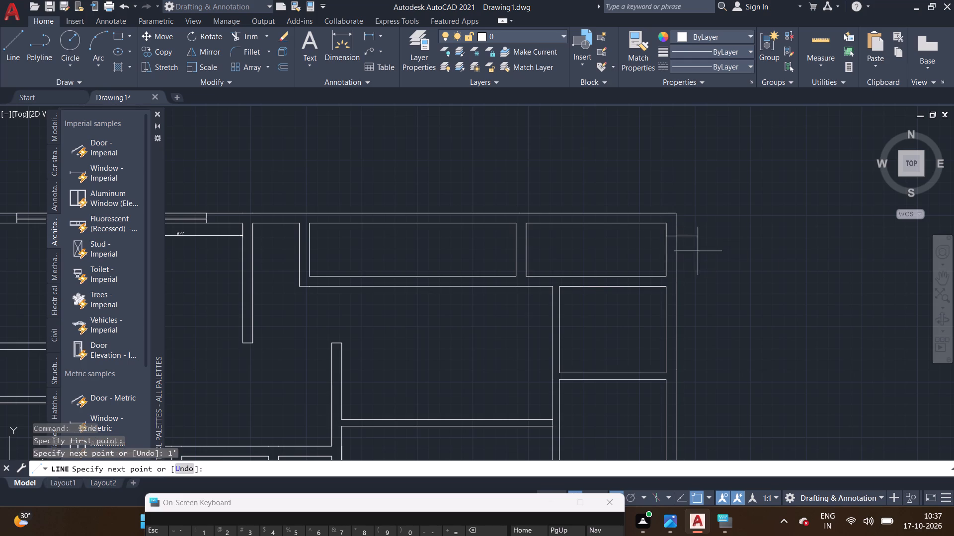
{"action": "scroll", "coordinate": [701, 244], "scroll_direction": "up", "scroll_amount": 2}
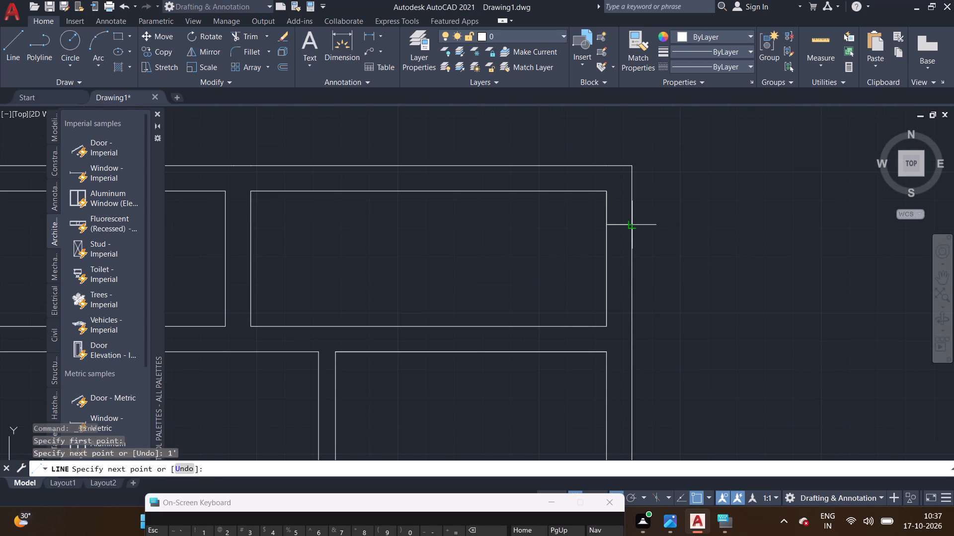
{"action": "left_click", "coordinate": [634, 225]}
{"action": "type", "text": "2'"}
{"action": "key", "text": "Return"}
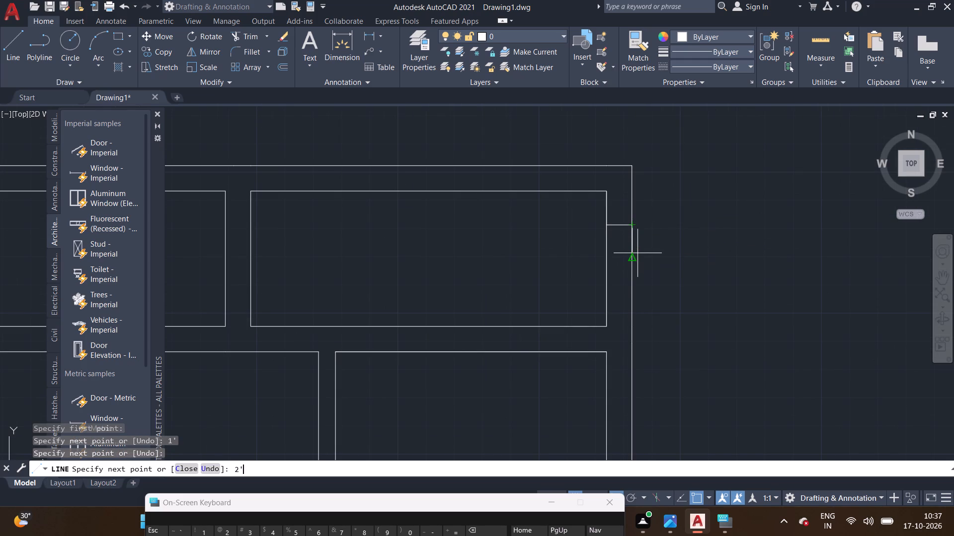
{"action": "left_click", "coordinate": [606, 292]}
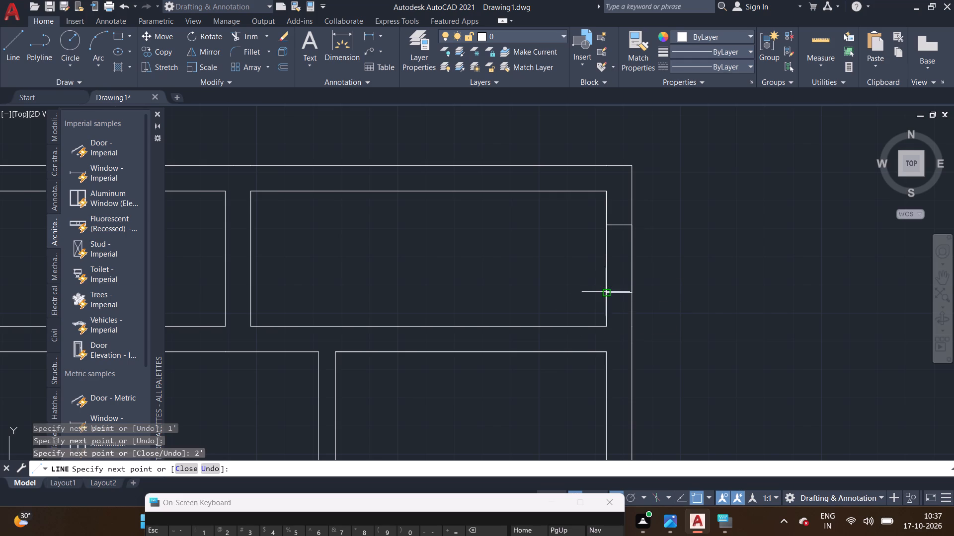
{"action": "right_click", "coordinate": [606, 291]}
{"action": "left_click", "coordinate": [616, 298]}
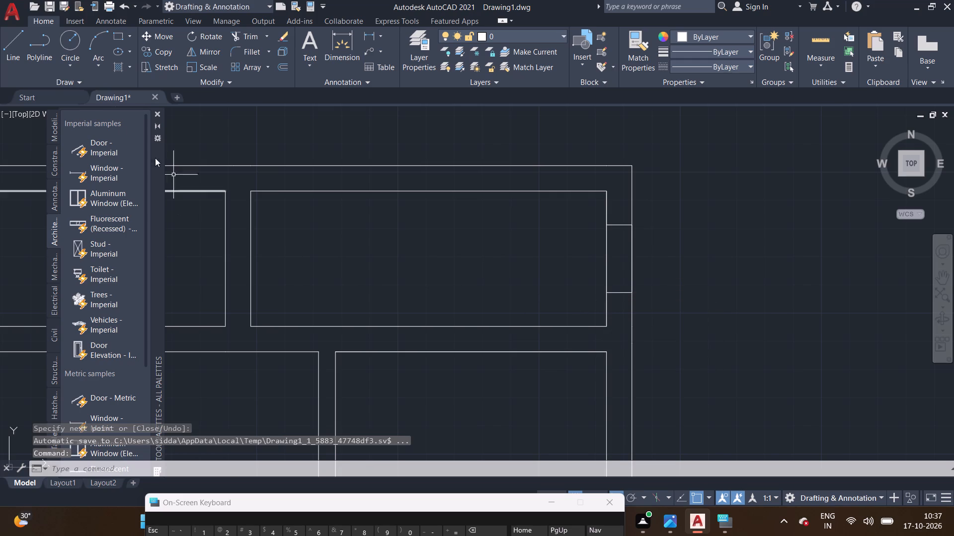
Draw a vertical glazing line between the jamb midpoints of the northeast room's 2' window opening.
{"action": "left_click", "coordinate": [21, 56]}
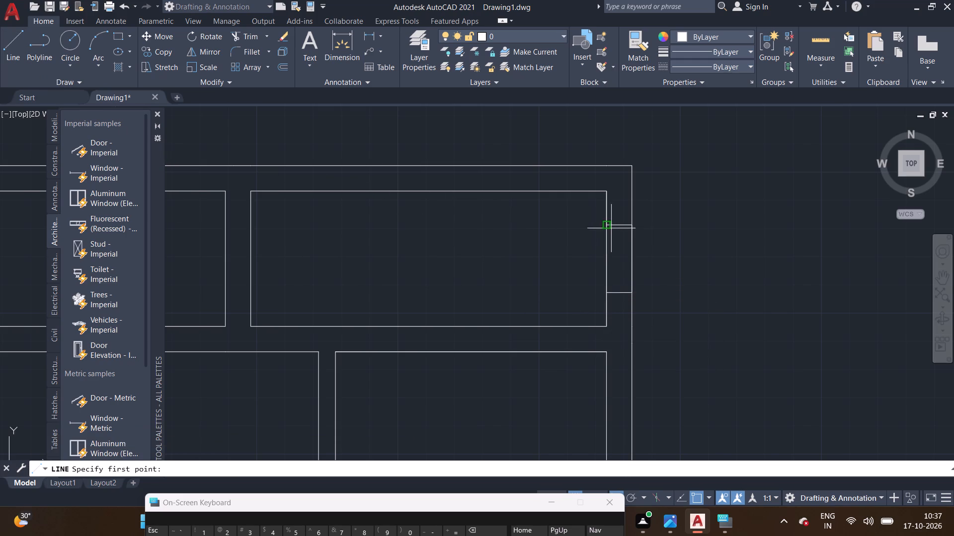
{"action": "left_click", "coordinate": [617, 227]}
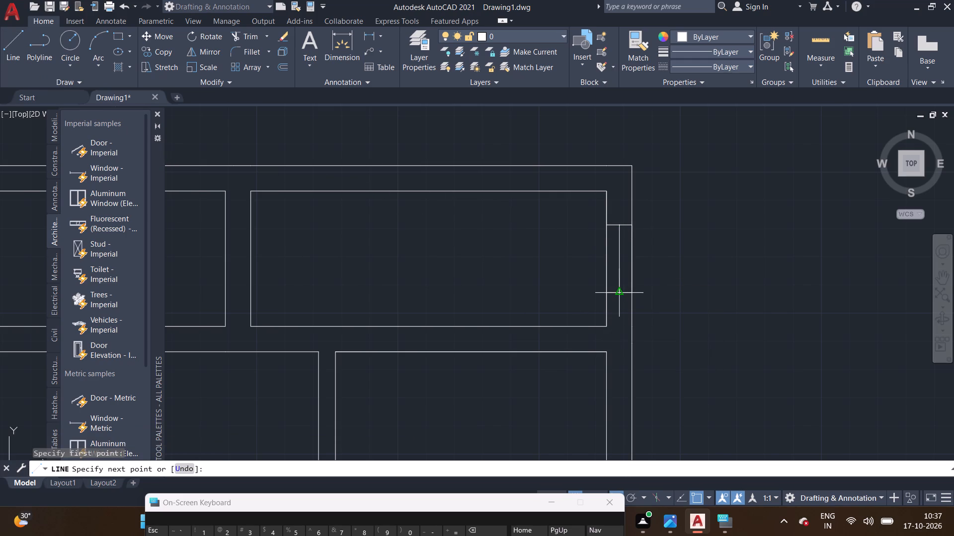
{"action": "left_click", "coordinate": [619, 290]}
{"action": "right_click", "coordinate": [619, 290]}
{"action": "left_click", "coordinate": [635, 291]}
{"action": "left_click_drag", "start_coordinate": [637, 297], "coordinate": [637, 306]}
Offset the northeast room's window glazing line 1" toward the room's interior.
{"action": "left_click", "coordinate": [619, 281]}
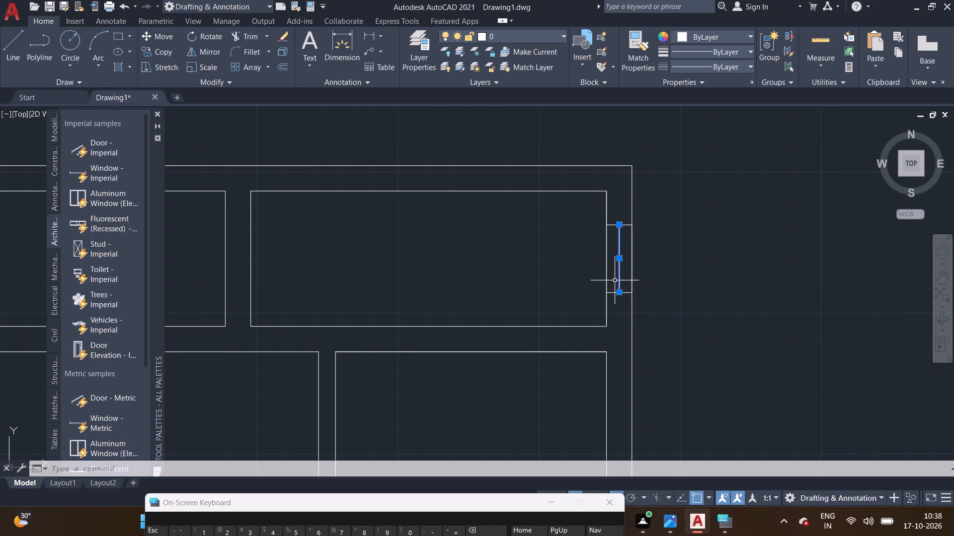
{"action": "type", "text": "off"}
{"action": "key", "text": "Return"}
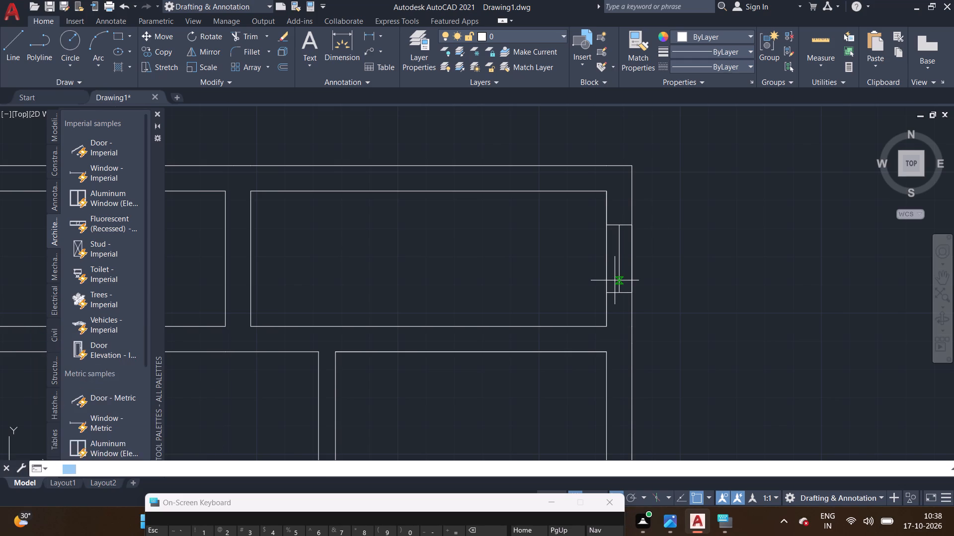
{"action": "key", "text": "1"}
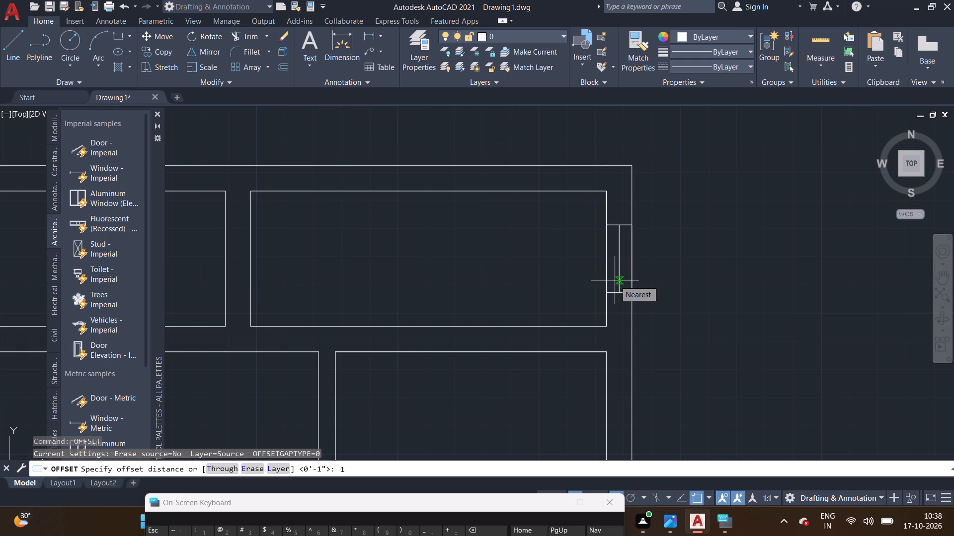
{"action": "key", "text": "shift+quotedbl"}
{"action": "key", "text": "Return"}
{"action": "scroll", "coordinate": [617, 269], "scroll_direction": "up", "scroll_amount": 3}
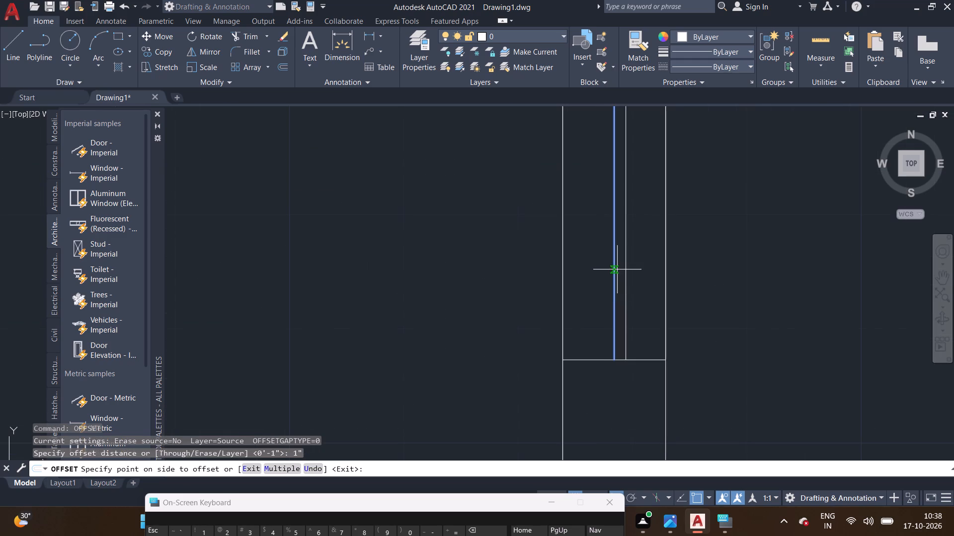
{"action": "left_click", "coordinate": [601, 278]}
{"action": "scroll", "coordinate": [591, 288], "scroll_direction": "down", "scroll_amount": 5}
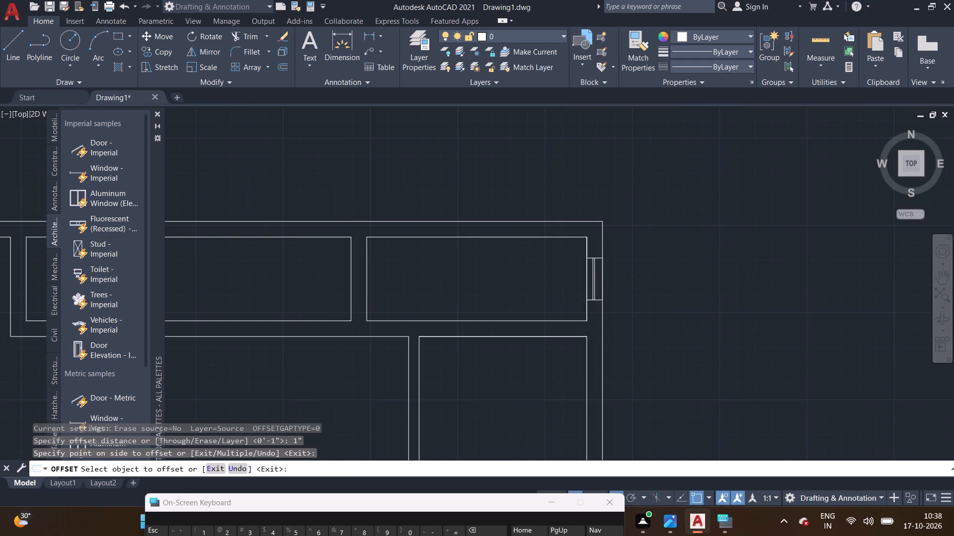
{"action": "middle_click_drag", "start_coordinate": [617, 308], "coordinate": [626, 275]}
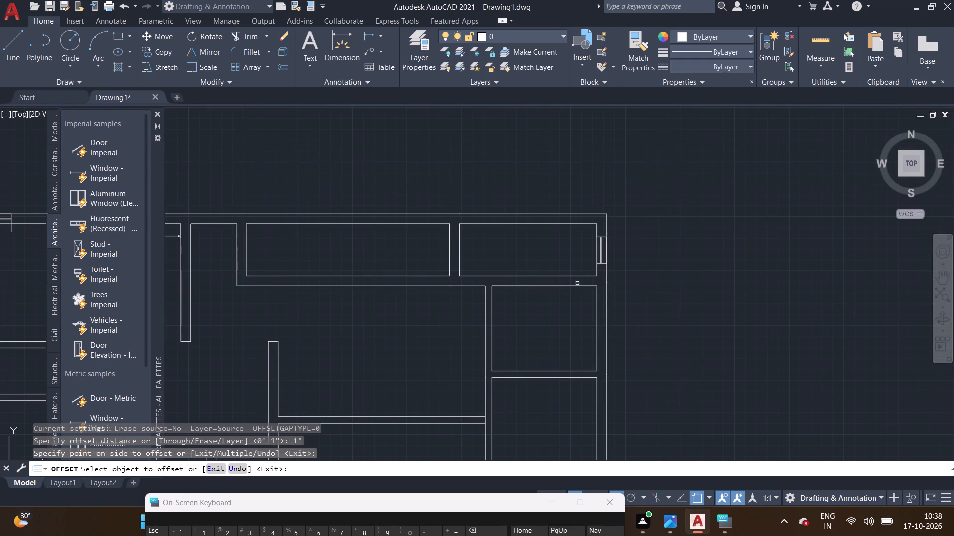
Draw an 8' window opening through the south wall of the long north room, running west from a jamb near the room's east end.
{"action": "double_click", "coordinate": [8, 61]}
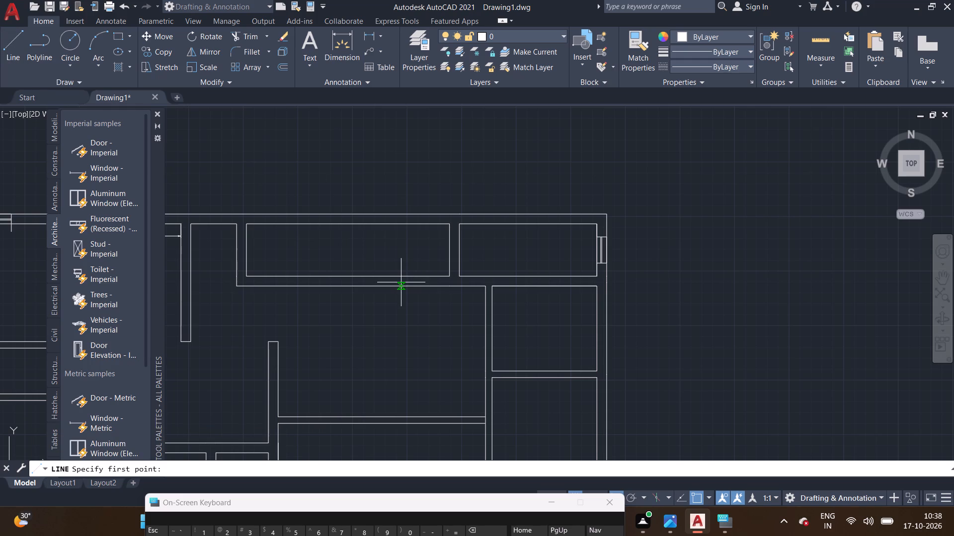
{"action": "middle_click_drag", "start_coordinate": [402, 314], "coordinate": [438, 330]}
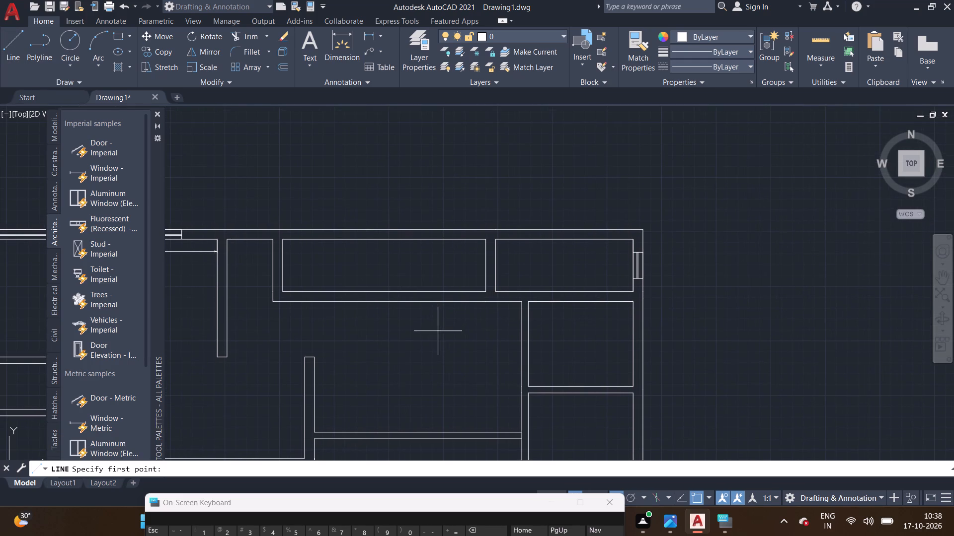
{"action": "double_click", "coordinate": [441, 293]}
{"action": "left_click", "coordinate": [443, 294]}
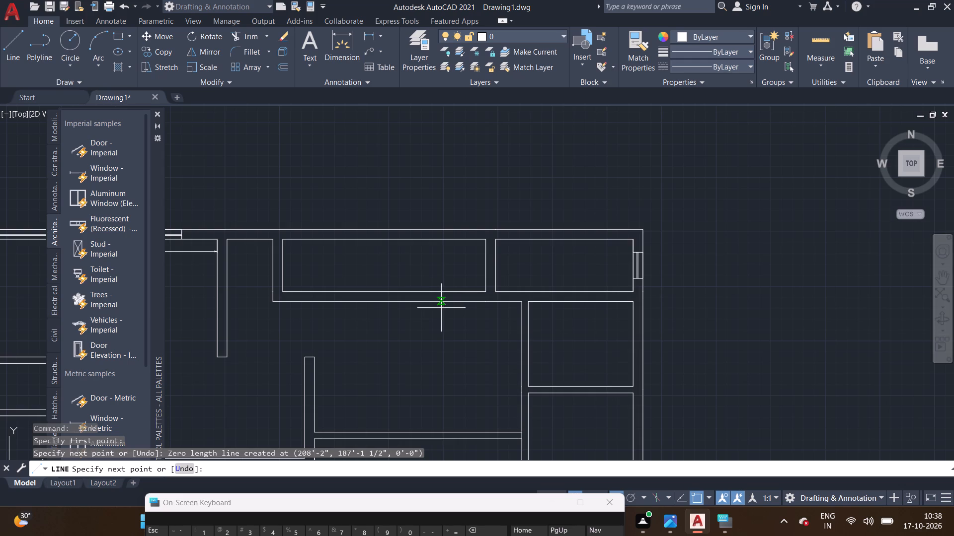
{"action": "scroll", "coordinate": [443, 307], "scroll_direction": "up", "scroll_amount": 3}
{"action": "left_click", "coordinate": [431, 286]}
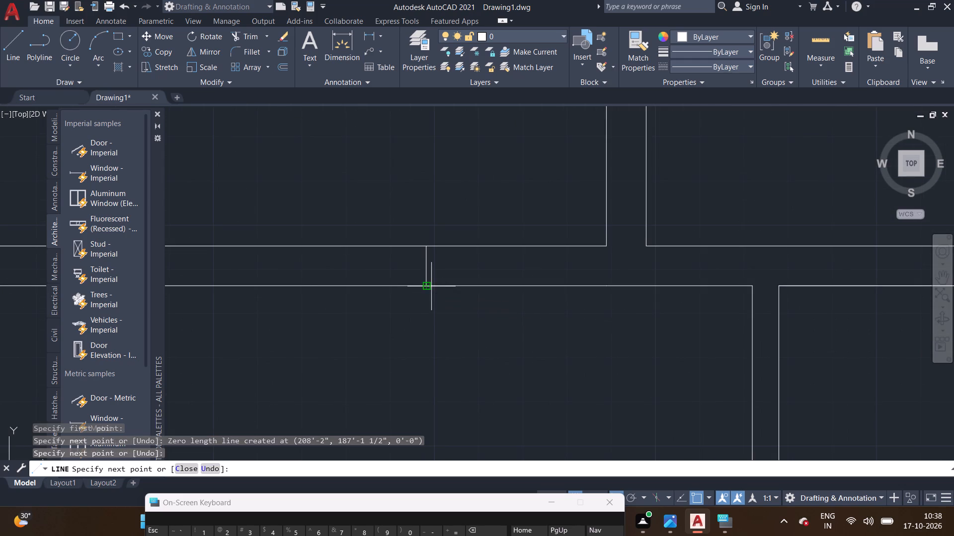
{"action": "scroll", "coordinate": [312, 288], "scroll_direction": "down", "scroll_amount": 2}
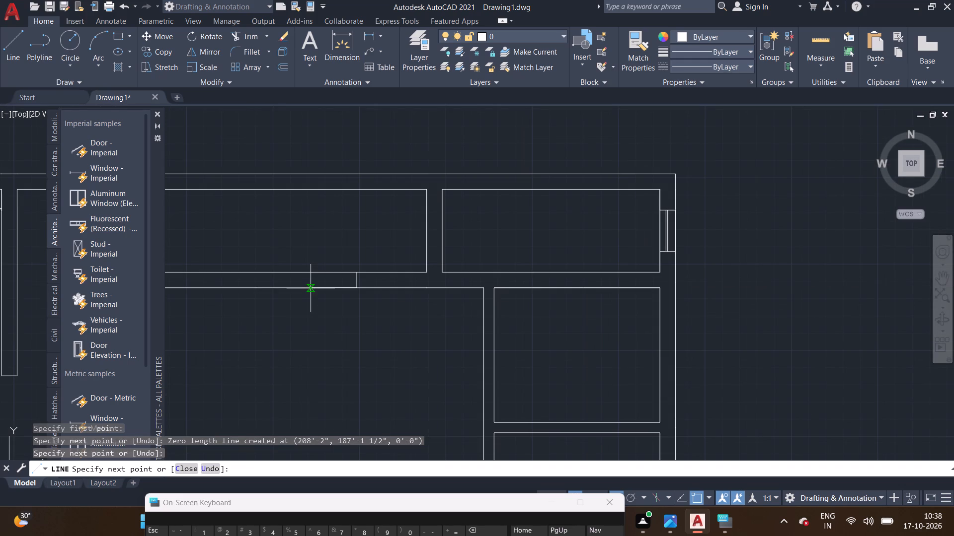
{"action": "scroll", "coordinate": [275, 295], "scroll_direction": "down", "scroll_amount": 1}
{"action": "scroll", "coordinate": [248, 296], "scroll_direction": "up", "scroll_amount": 1}
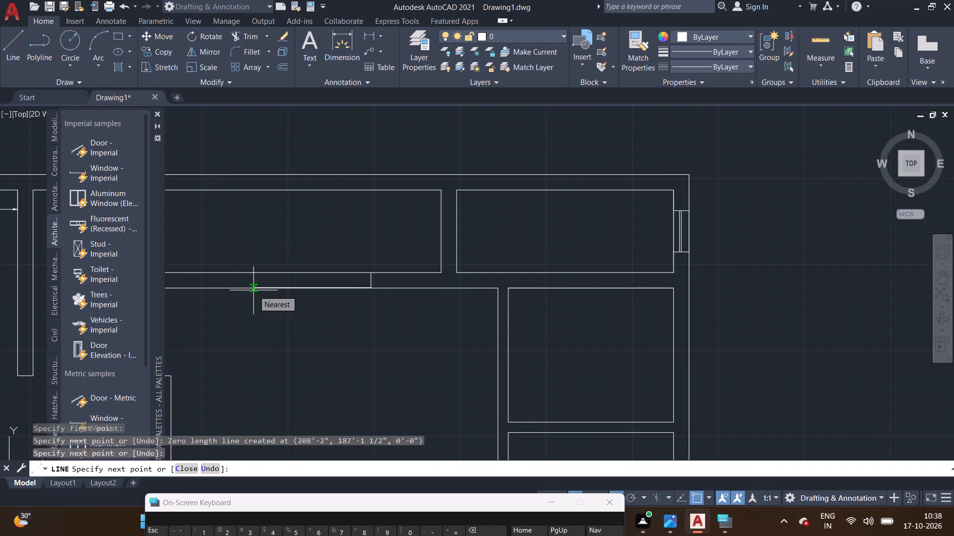
{"action": "key", "text": "8"}
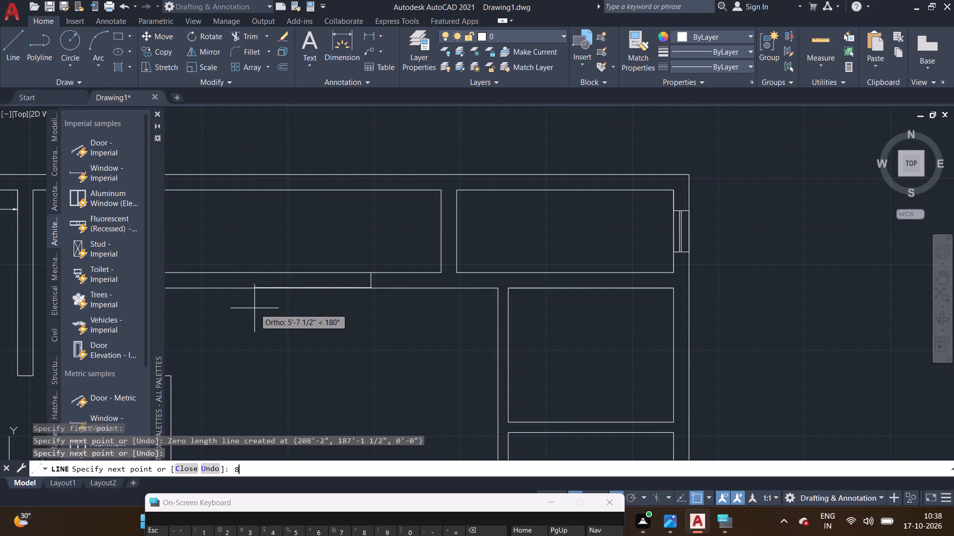
{"action": "key", "text": "apostrophe"}
{"action": "key", "text": "Return"}
{"action": "scroll", "coordinate": [250, 302], "scroll_direction": "down", "scroll_amount": 1}
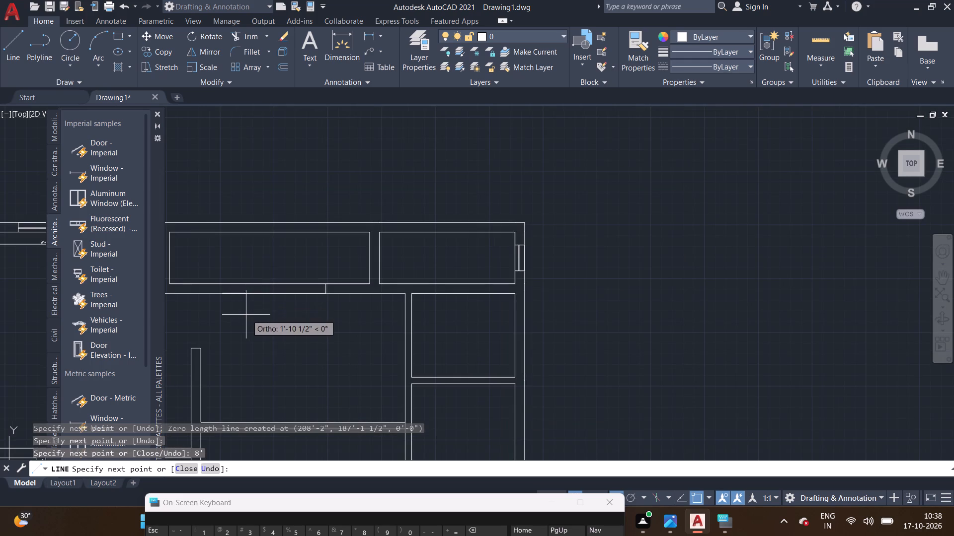
{"action": "scroll", "coordinate": [214, 274], "scroll_direction": "up", "scroll_amount": 2}
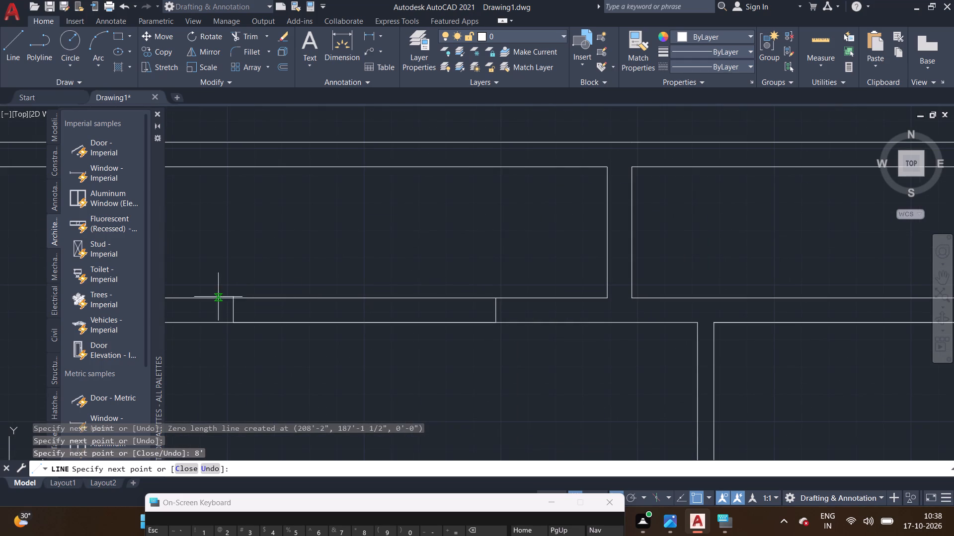
{"action": "left_click", "coordinate": [235, 300]}
{"action": "right_click", "coordinate": [235, 300]}
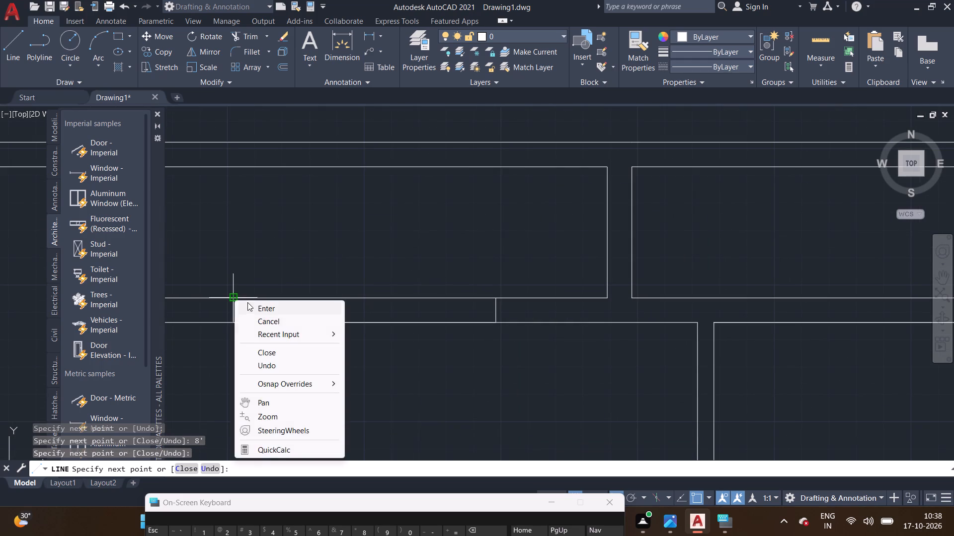
{"action": "left_click", "coordinate": [248, 305]}
Draw a horizontal glazing line between the jamb midpoints of the 8' window opening.
{"action": "left_click", "coordinate": [12, 57]}
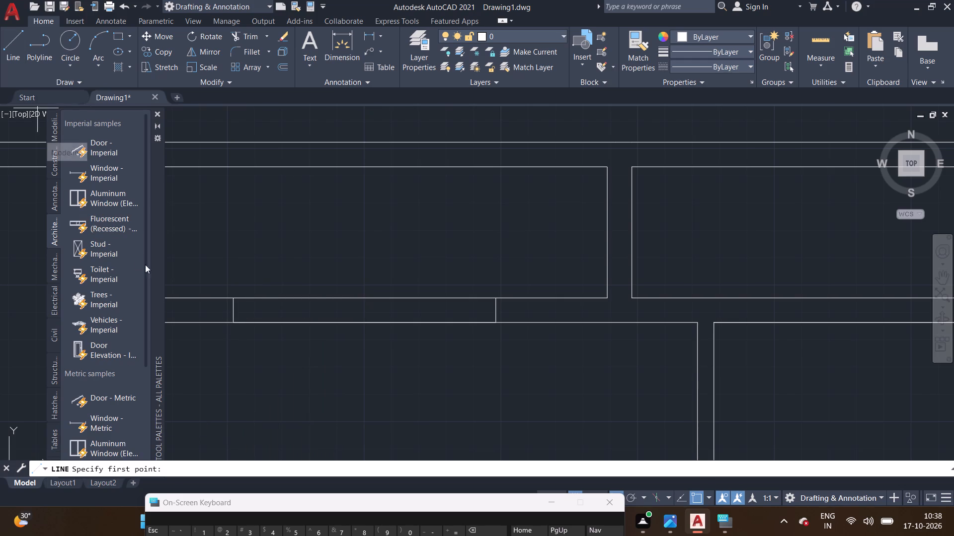
{"action": "left_click", "coordinate": [234, 310]}
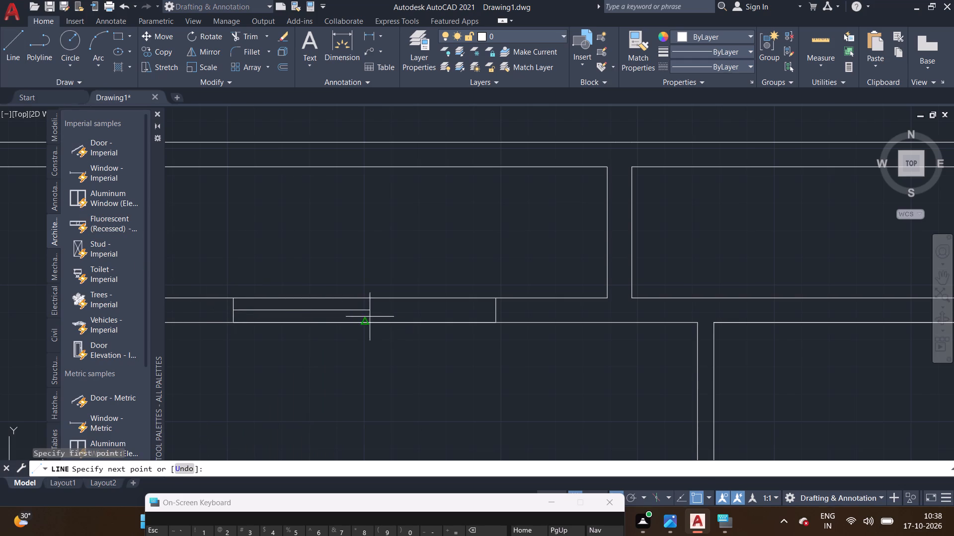
{"action": "double_click", "coordinate": [494, 314]}
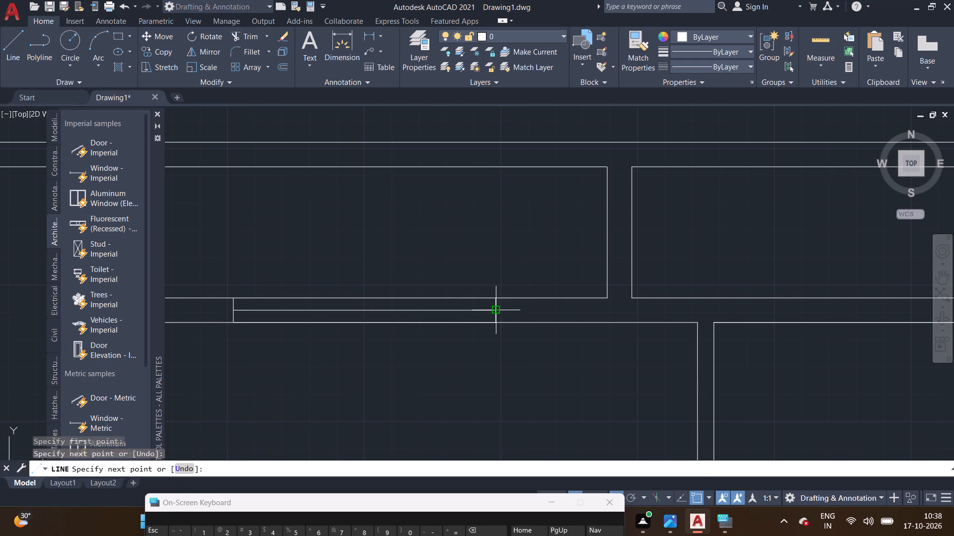
{"action": "right_click", "coordinate": [494, 314]}
{"action": "left_click", "coordinate": [509, 318]}
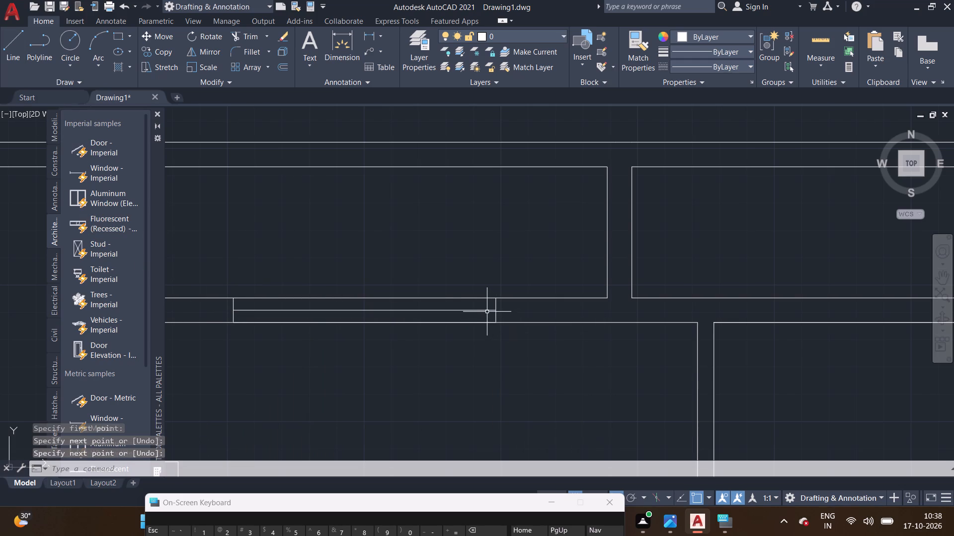
Offset the 8' window's glazing line 1" toward the south.
{"action": "left_click", "coordinate": [485, 311]}
{"action": "type", "text": "off"}
{"action": "key", "text": "Return"}
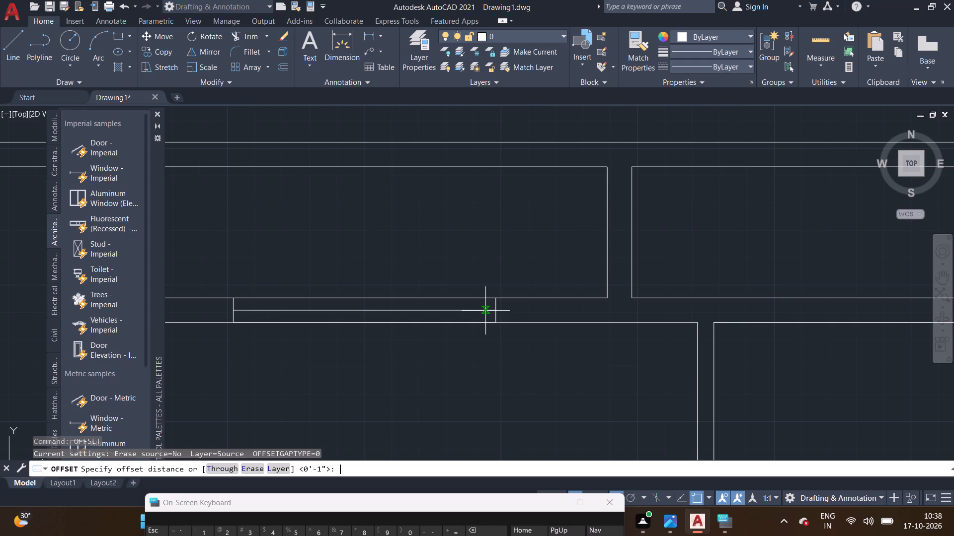
{"action": "key", "text": "1"}
{"action": "key", "text": "shift+quotedbl"}
{"action": "key", "text": "Return"}
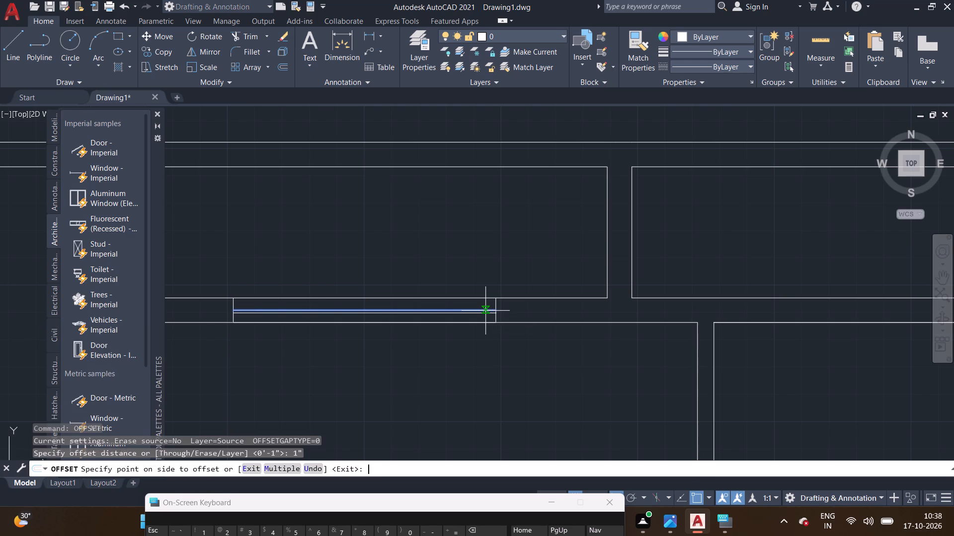
{"action": "scroll", "coordinate": [485, 311], "scroll_direction": "up", "scroll_amount": 4}
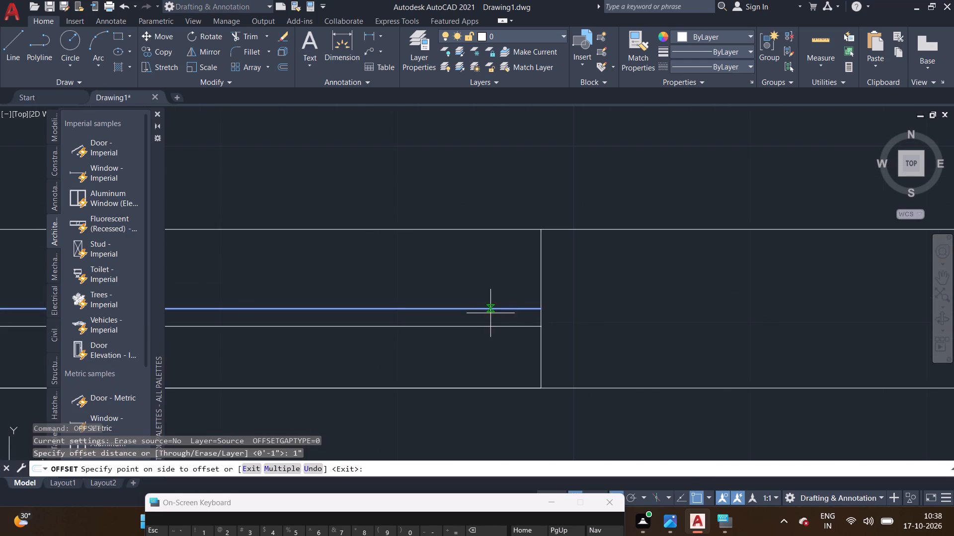
{"action": "left_click", "coordinate": [491, 325]}
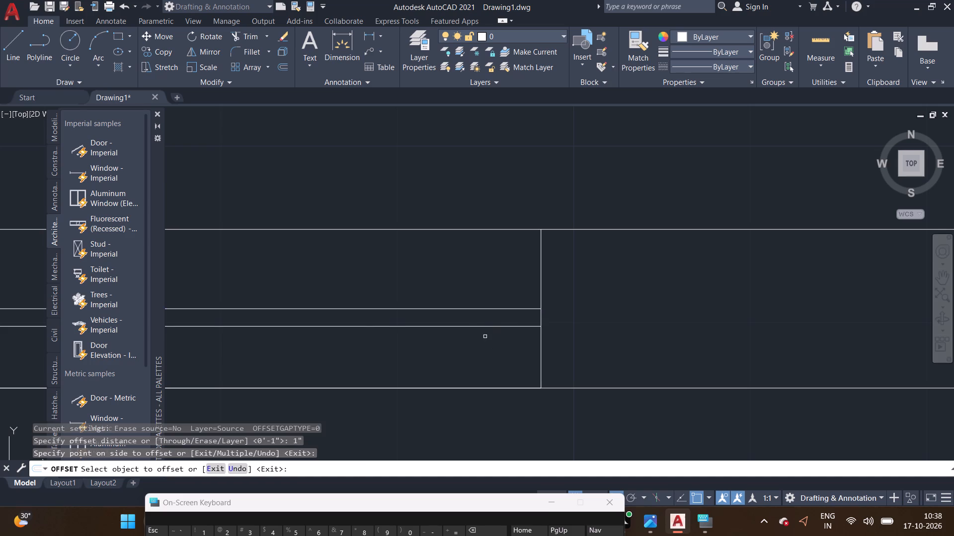
{"action": "scroll", "coordinate": [485, 336], "scroll_direction": "down", "scroll_amount": 3}
{"action": "right_click", "coordinate": [467, 279]}
{"action": "left_click", "coordinate": [486, 282]}
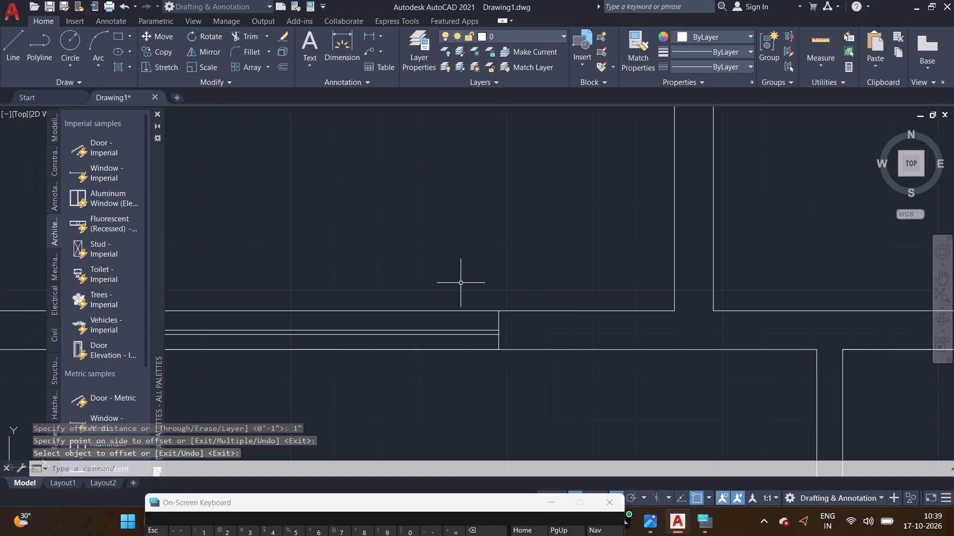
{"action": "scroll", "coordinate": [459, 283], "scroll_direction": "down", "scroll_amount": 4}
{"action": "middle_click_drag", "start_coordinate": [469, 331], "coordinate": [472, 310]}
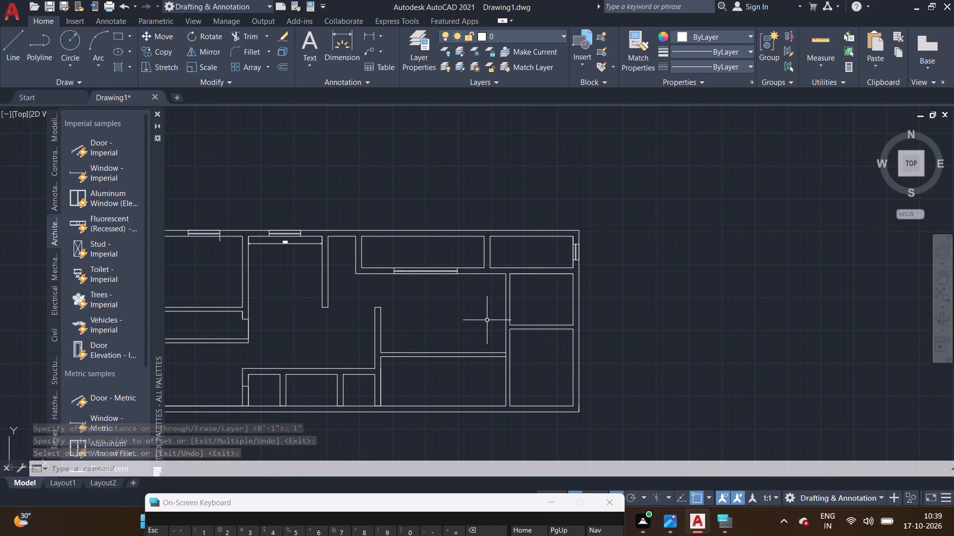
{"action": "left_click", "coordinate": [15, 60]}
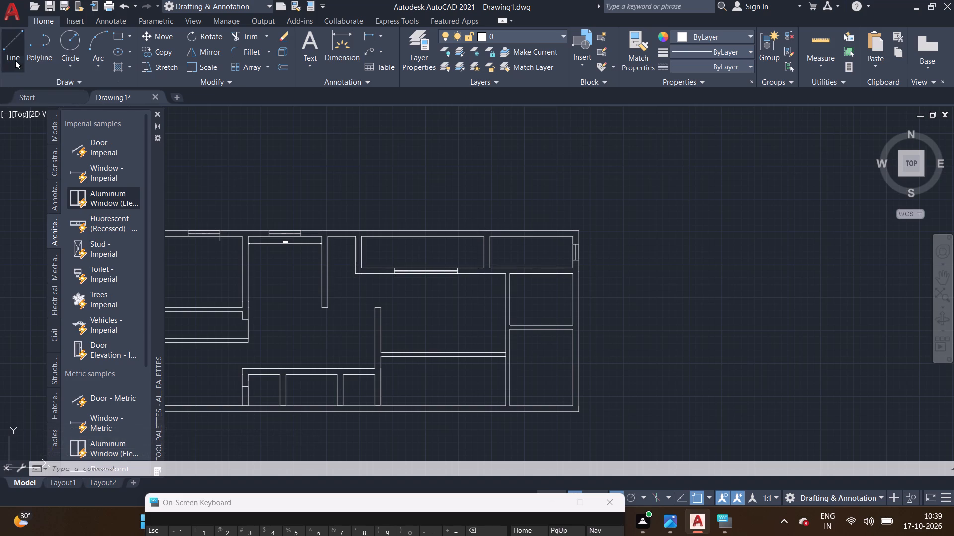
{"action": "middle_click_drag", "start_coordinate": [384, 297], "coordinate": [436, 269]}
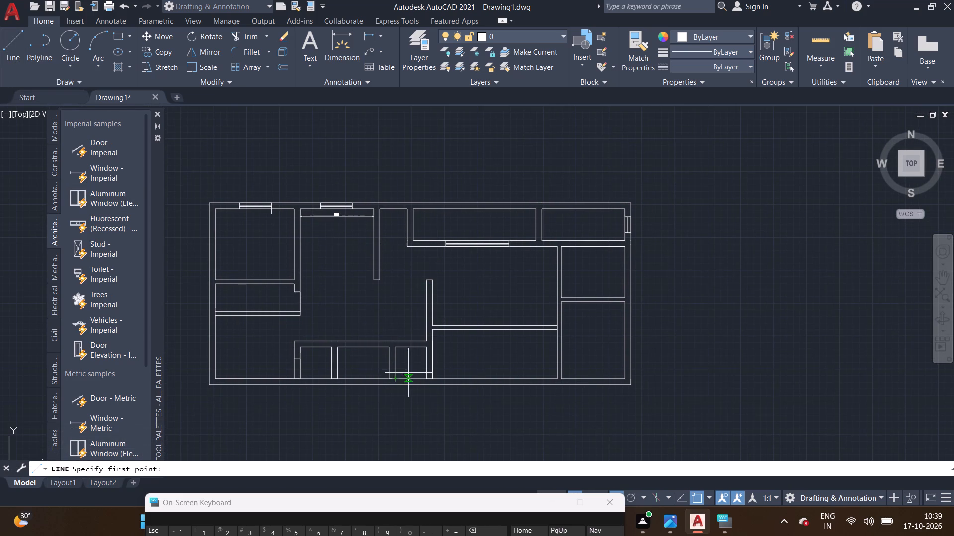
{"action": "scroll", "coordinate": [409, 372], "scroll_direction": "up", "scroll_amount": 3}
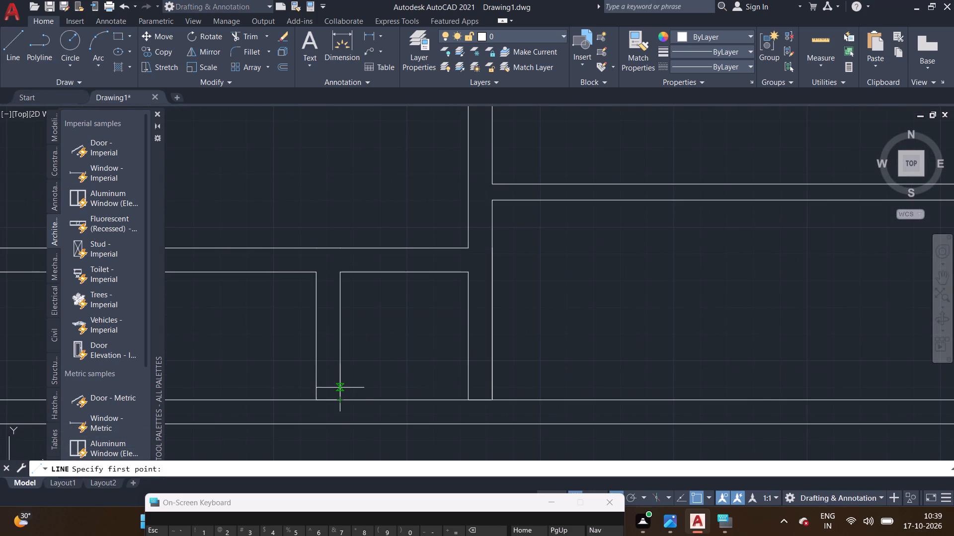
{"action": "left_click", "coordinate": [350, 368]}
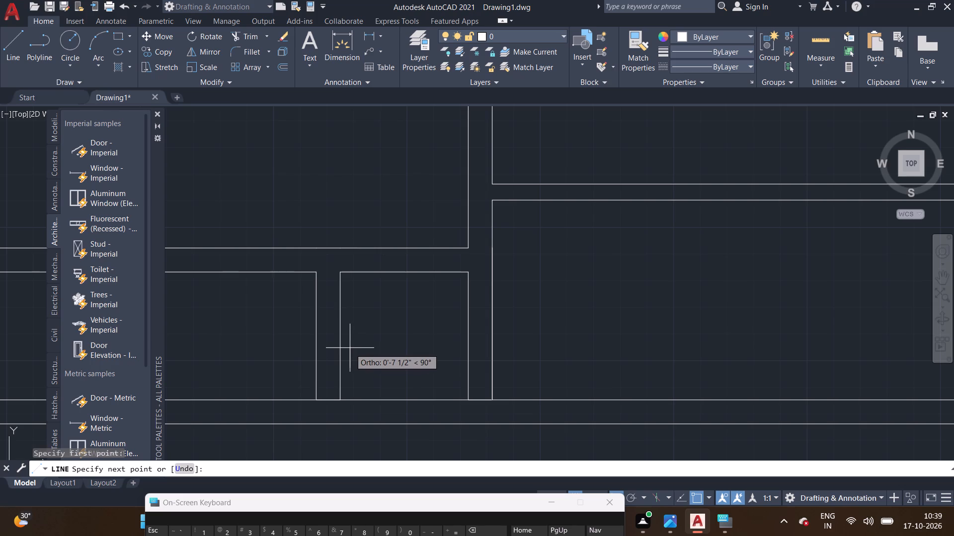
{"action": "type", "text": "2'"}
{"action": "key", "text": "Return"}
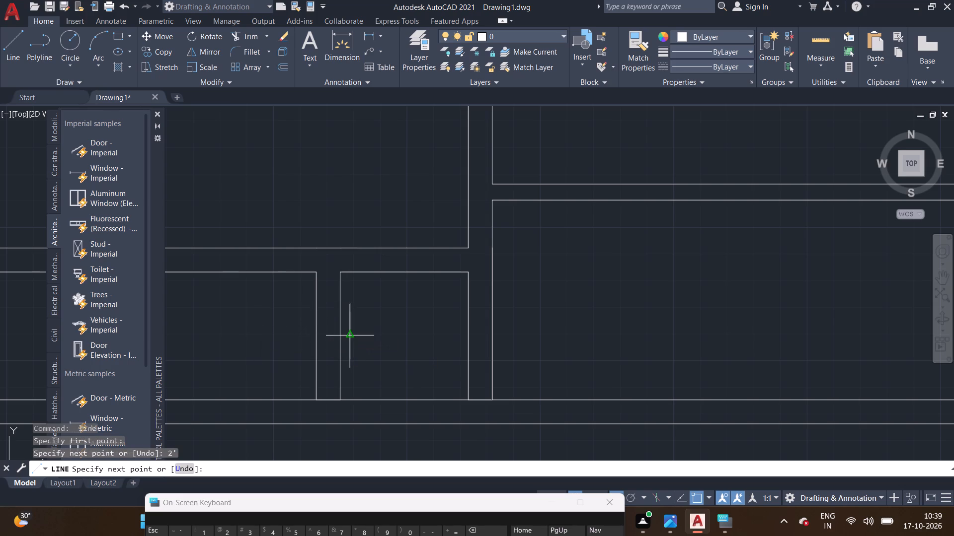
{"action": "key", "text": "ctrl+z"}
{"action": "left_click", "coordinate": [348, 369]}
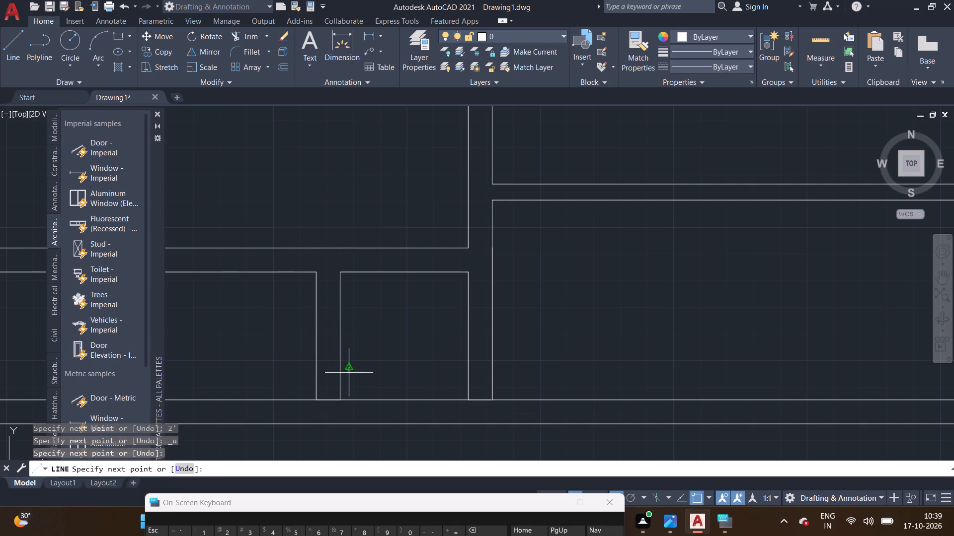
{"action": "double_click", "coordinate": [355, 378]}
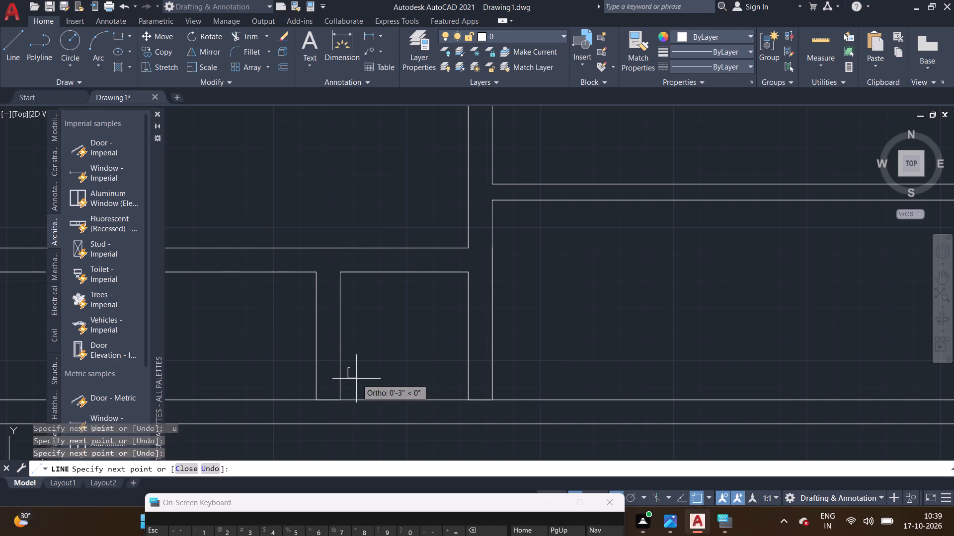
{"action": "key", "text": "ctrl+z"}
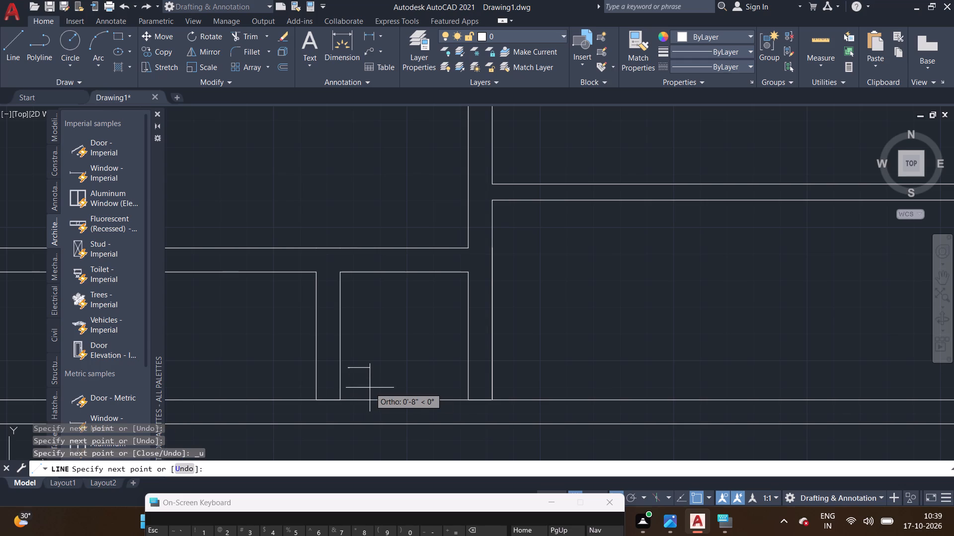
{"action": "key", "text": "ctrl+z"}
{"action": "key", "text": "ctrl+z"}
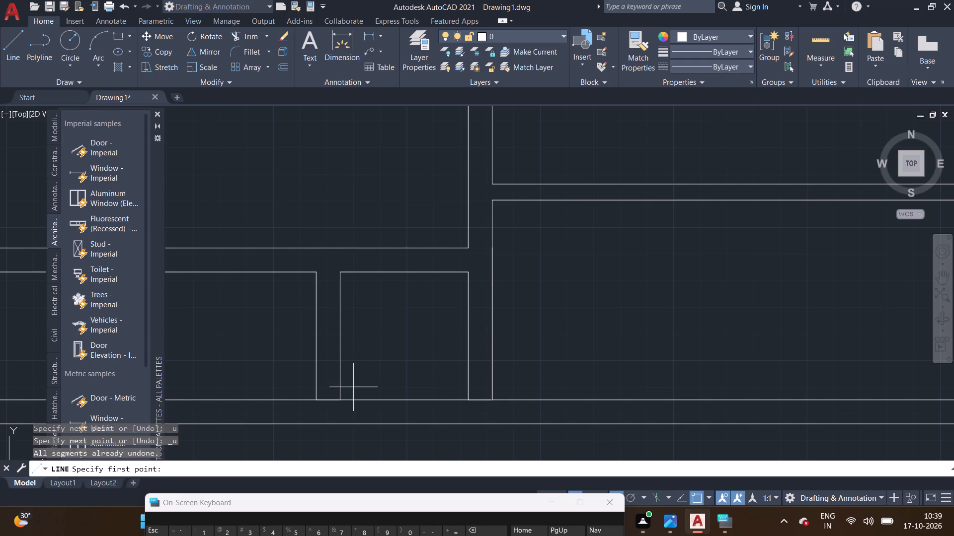
Draw a 2' opening across the partition between the middle and east small south rooms, starting at the south exterior wall's inner face.
{"action": "left_click", "coordinate": [12, 56]}
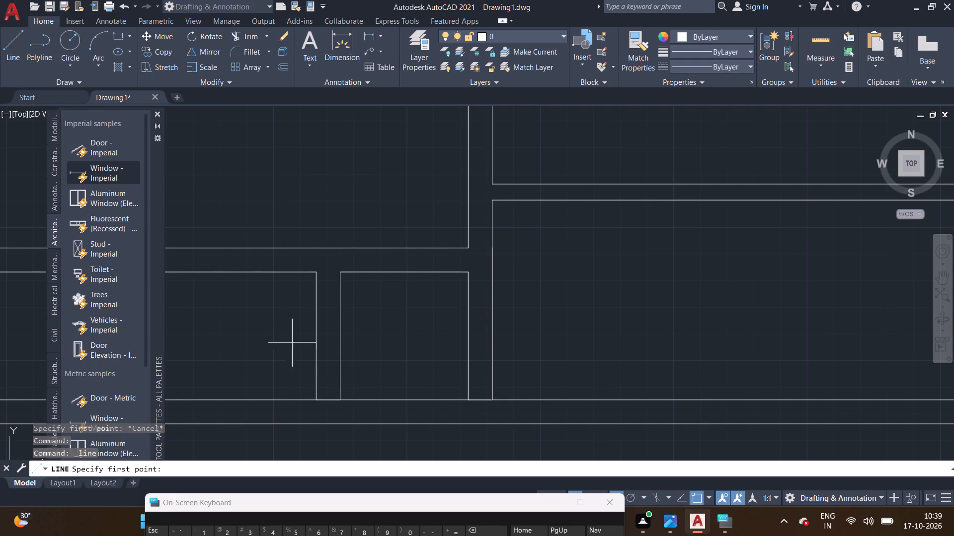
{"action": "left_click", "coordinate": [342, 399]}
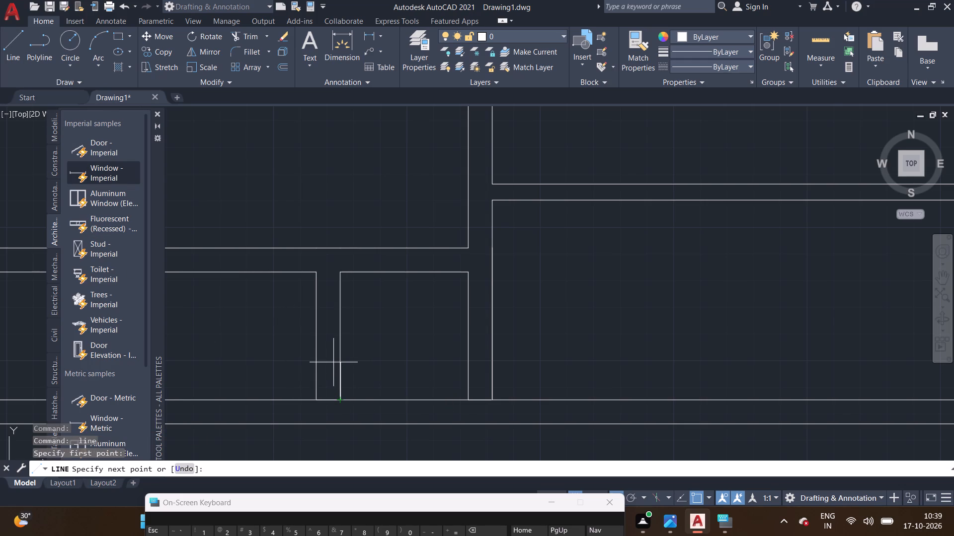
{"action": "type", "text": "2'"}
{"action": "key", "text": "Return"}
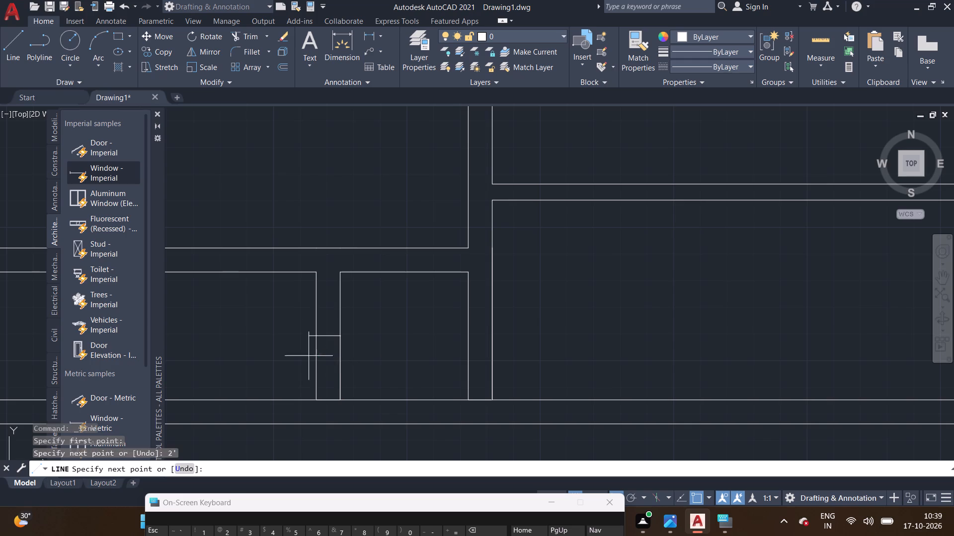
{"action": "left_click", "coordinate": [318, 334]}
{"action": "right_click", "coordinate": [318, 334]}
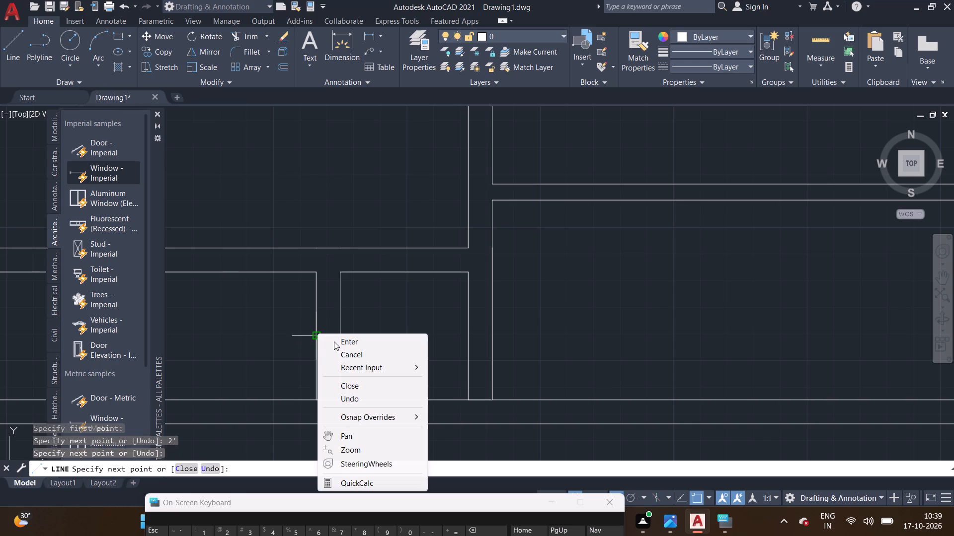
{"action": "left_click", "coordinate": [334, 341]}
Draw a vertical glazing line from the 2' opening's jamb midpoint to the south exterior wall's inner face.
{"action": "left_click", "coordinate": [20, 68]}
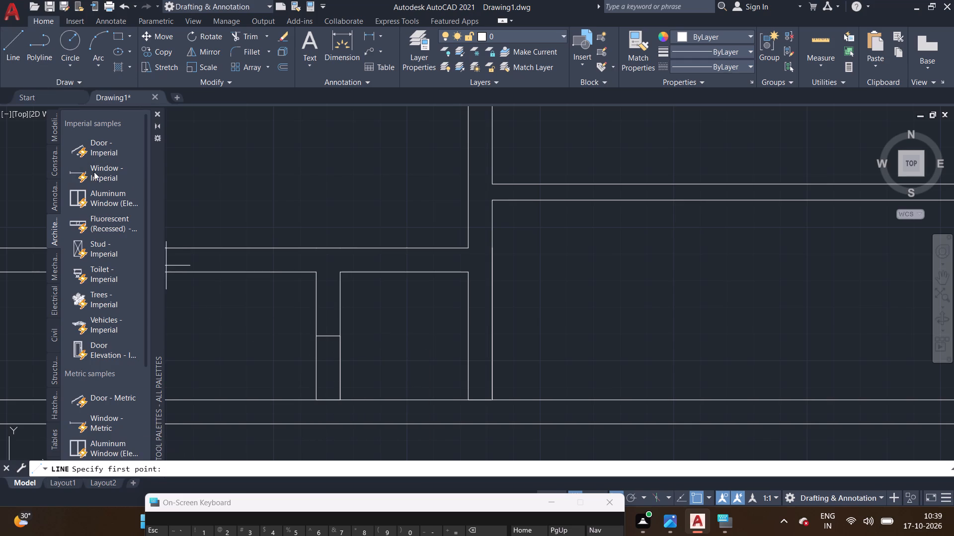
{"action": "left_click", "coordinate": [328, 337]}
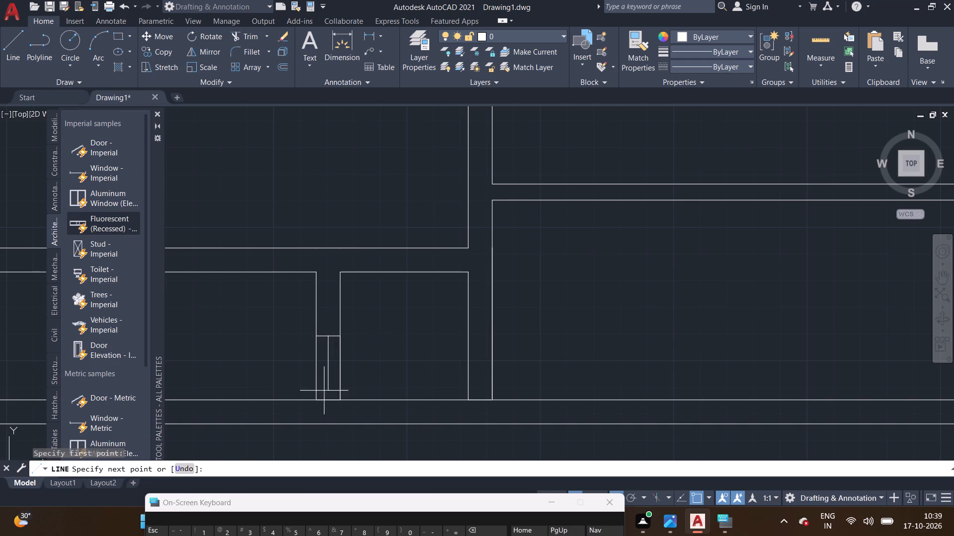
{"action": "left_click", "coordinate": [327, 403]}
{"action": "right_click", "coordinate": [328, 403]}
{"action": "right_click", "coordinate": [328, 403]}
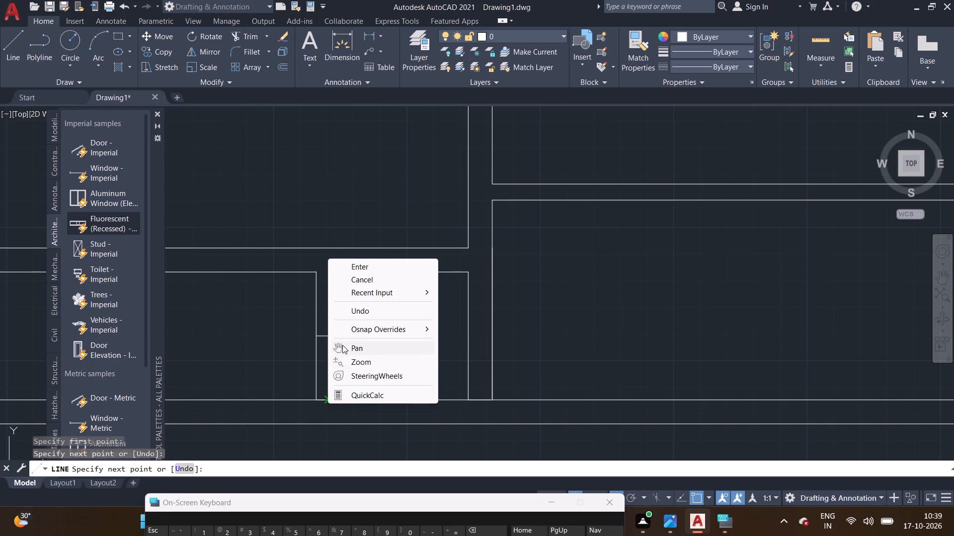
{"action": "left_click", "coordinate": [366, 267]}
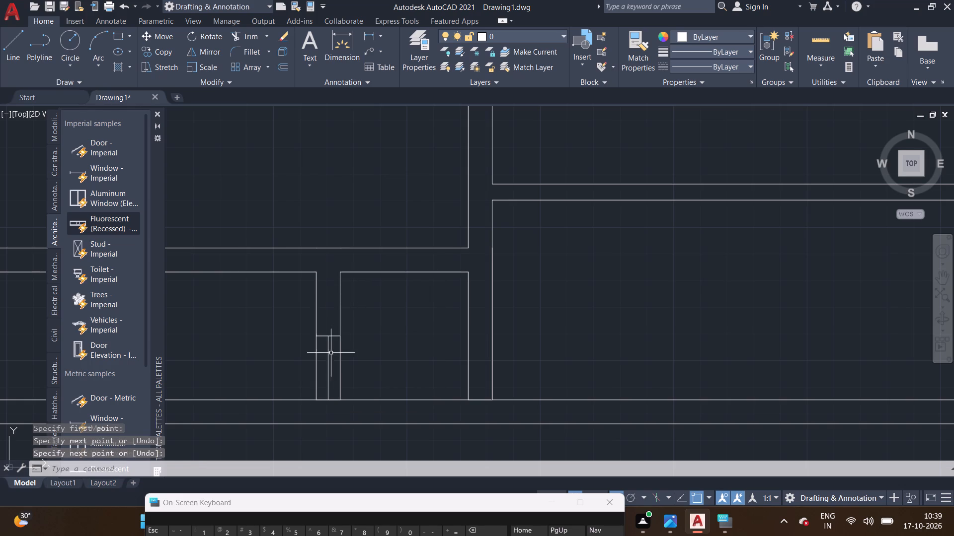
Offset the 2' window's glazing line 1" toward the west.
{"action": "left_click", "coordinate": [329, 357]}
{"action": "type", "text": "off"}
{"action": "key", "text": "Return"}
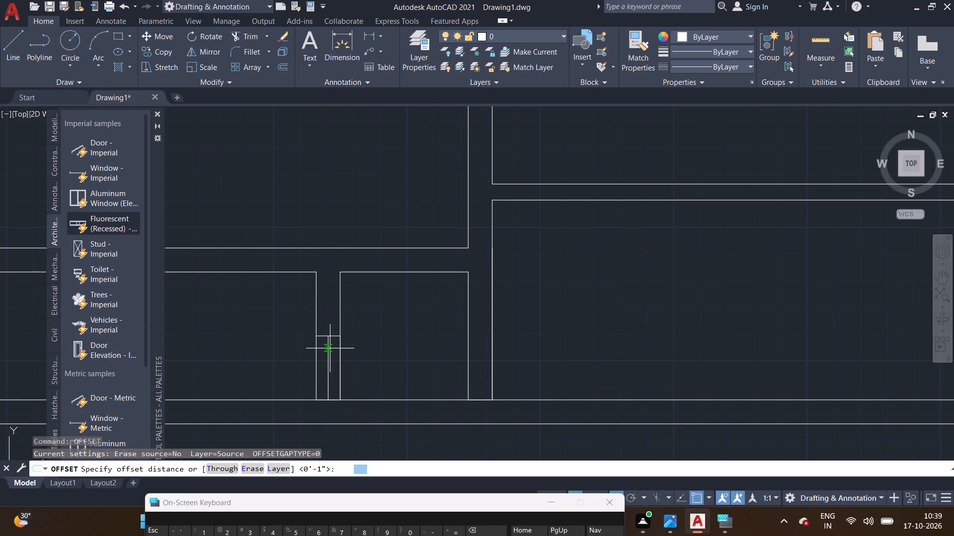
{"action": "key", "text": "1"}
{"action": "key", "text": "shift+quotedbl"}
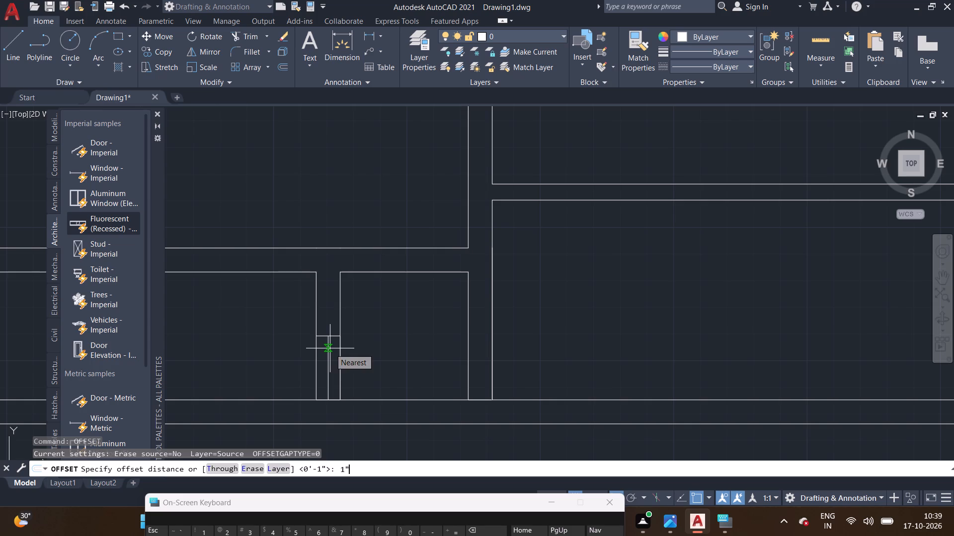
{"action": "key", "text": "Return"}
{"action": "scroll", "coordinate": [330, 348], "scroll_direction": "up", "scroll_amount": 3}
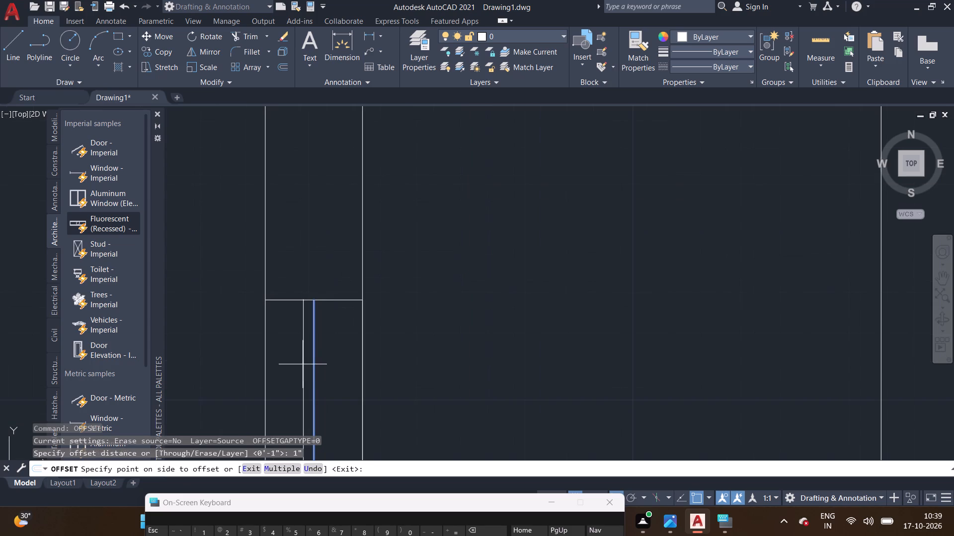
{"action": "left_click", "coordinate": [281, 370]}
Draw a line from the northwest room's inner northwest corner south along the west wall, turning west across the wall as a window jamb.
{"action": "scroll", "coordinate": [287, 372], "scroll_direction": "down", "scroll_amount": 3}
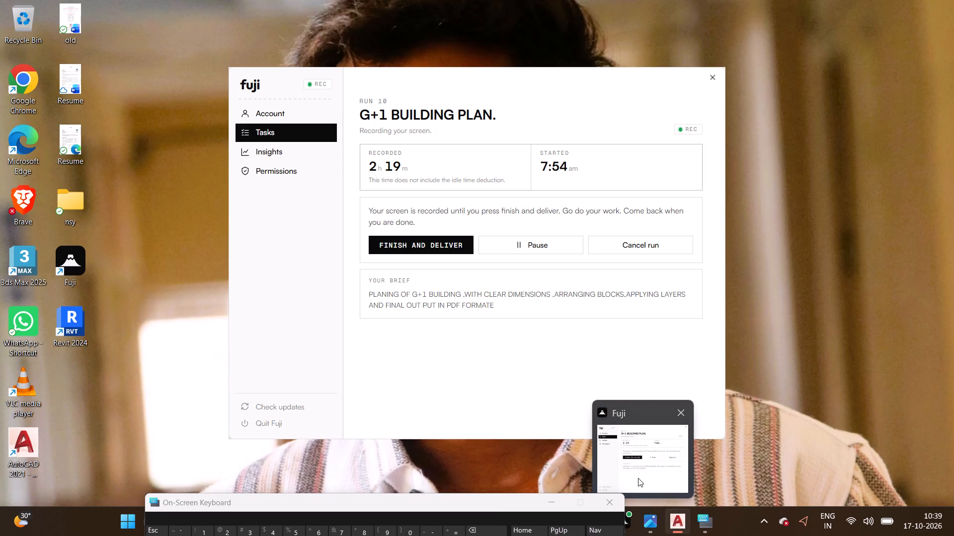
{"action": "middle_click_drag", "start_coordinate": [364, 399], "coordinate": [382, 399]}
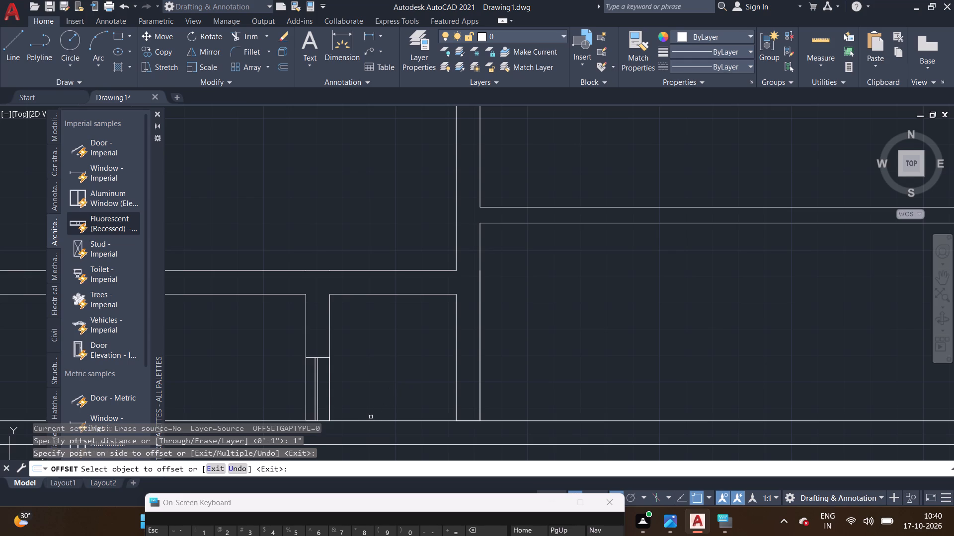
{"action": "scroll", "coordinate": [374, 385], "scroll_direction": "down", "scroll_amount": 2}
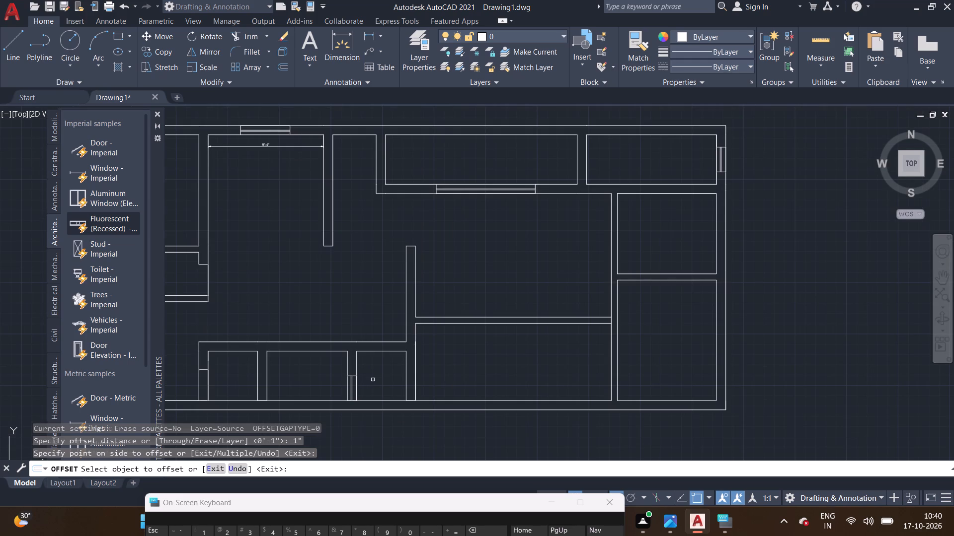
{"action": "middle_click_drag", "start_coordinate": [370, 375], "coordinate": [396, 353]}
{"action": "middle_click_drag", "start_coordinate": [308, 413], "coordinate": [370, 393]}
{"action": "scroll", "coordinate": [370, 392], "scroll_direction": "down", "scroll_amount": 1}
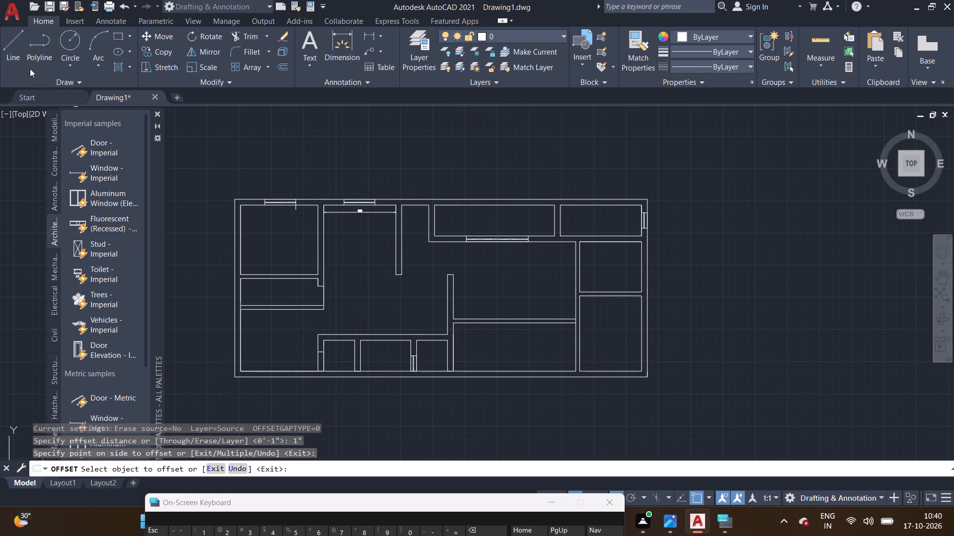
{"action": "left_click", "coordinate": [16, 58]}
{"action": "middle_click_drag", "start_coordinate": [264, 192], "coordinate": [264, 193]}
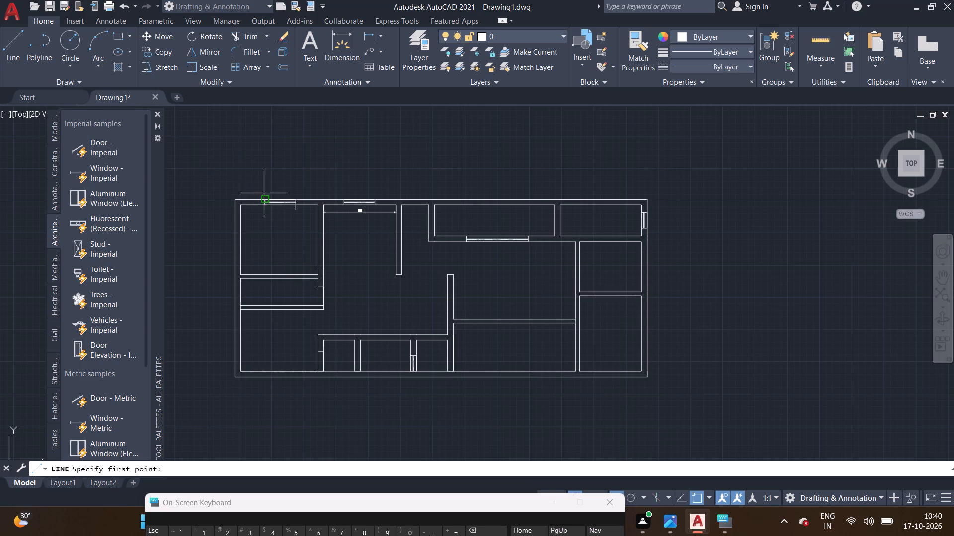
{"action": "middle_click_drag", "start_coordinate": [264, 193], "coordinate": [290, 162]}
{"action": "scroll", "coordinate": [269, 199], "scroll_direction": "up", "scroll_amount": 1}
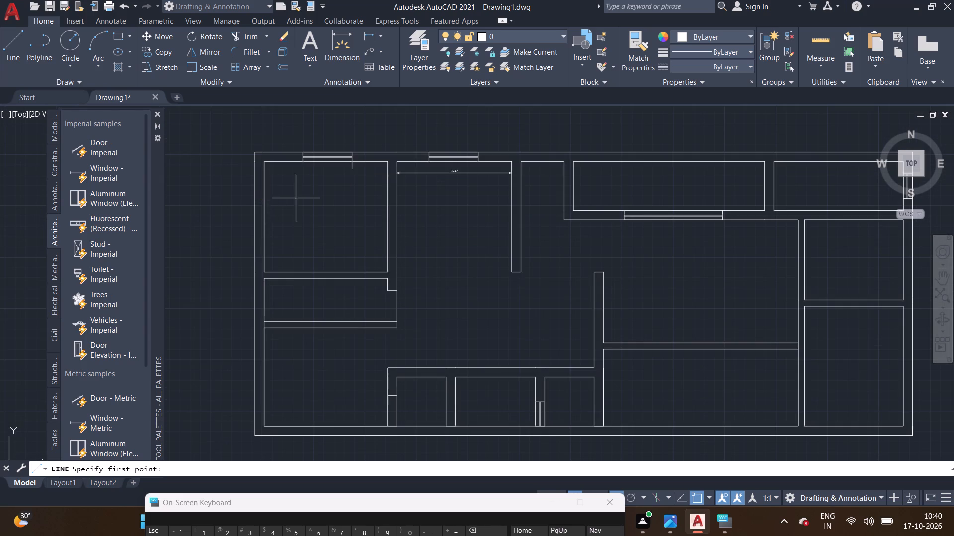
{"action": "scroll", "coordinate": [321, 200], "scroll_direction": "up", "scroll_amount": 1}
{"action": "middle_click", "coordinate": [327, 207]}
{"action": "scroll", "coordinate": [300, 203], "scroll_direction": "down", "scroll_amount": 1}
{"action": "middle_click_drag", "start_coordinate": [300, 203], "coordinate": [329, 209]}
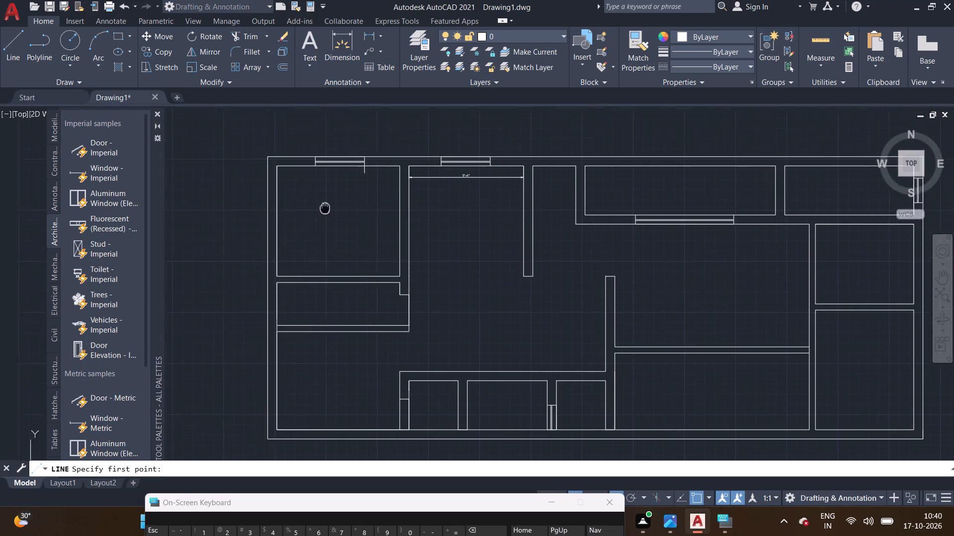
{"action": "middle_click_drag", "start_coordinate": [329, 209], "coordinate": [372, 211]}
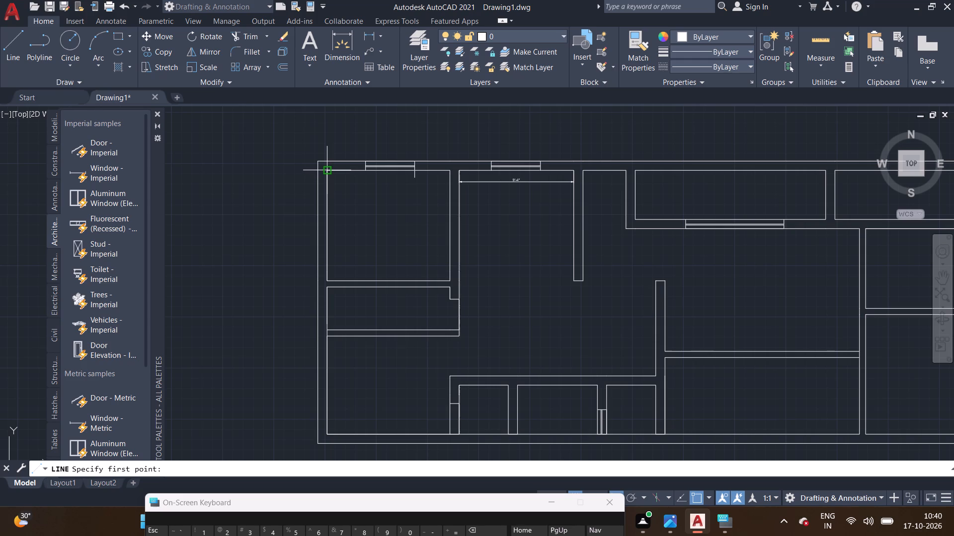
{"action": "left_click", "coordinate": [330, 168]}
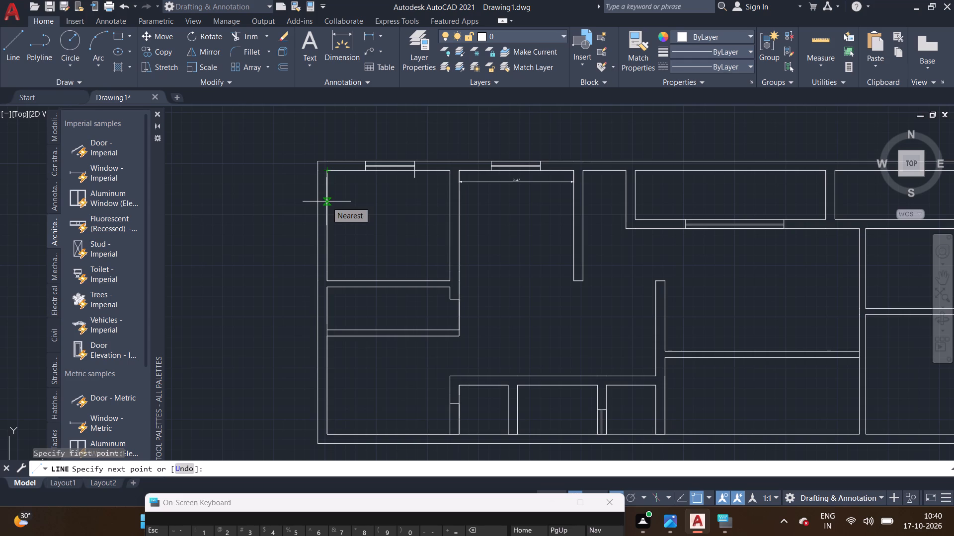
{"action": "scroll", "coordinate": [326, 201], "scroll_direction": "up", "scroll_amount": 2}
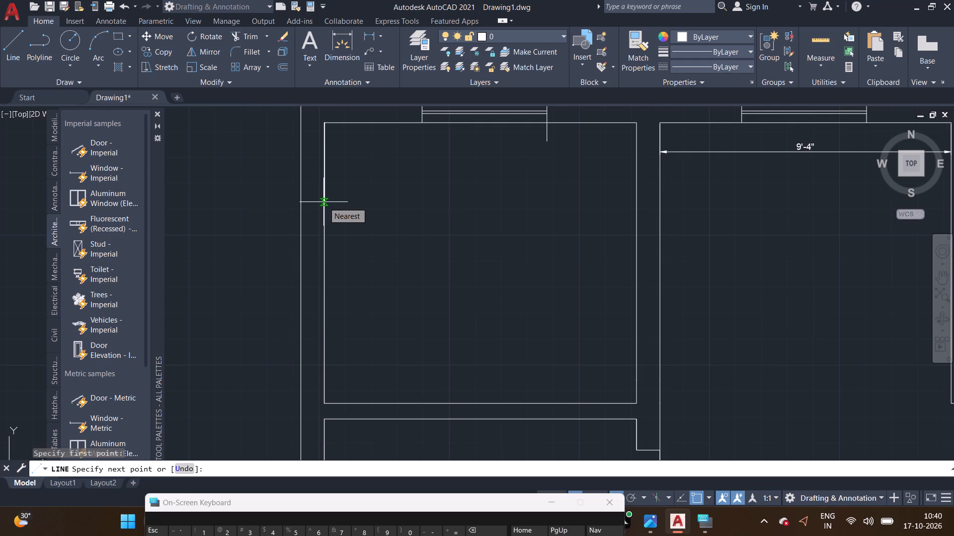
{"action": "left_click", "coordinate": [325, 211]}
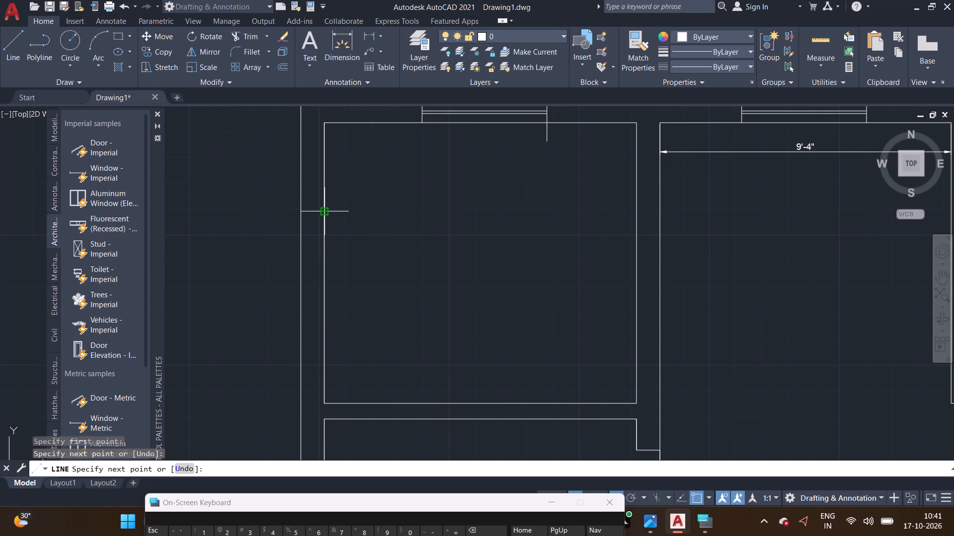
{"action": "double_click", "coordinate": [299, 213]}
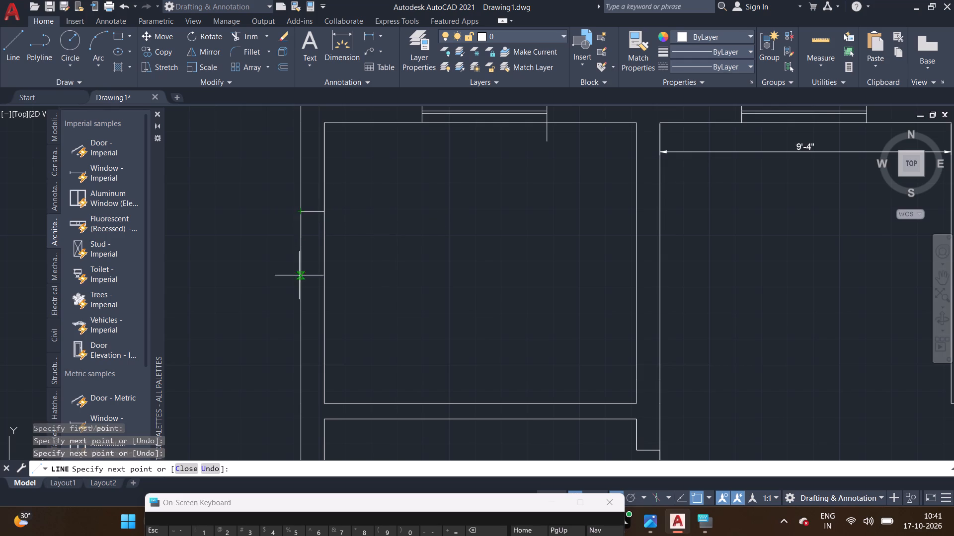
Continue the line 8' south from the jamb along the west exterior wall's outer face for the window opening.
{"action": "middle_click_drag", "start_coordinate": [298, 305], "coordinate": [315, 265]}
{"action": "middle_click_drag", "start_coordinate": [315, 272], "coordinate": [321, 271]}
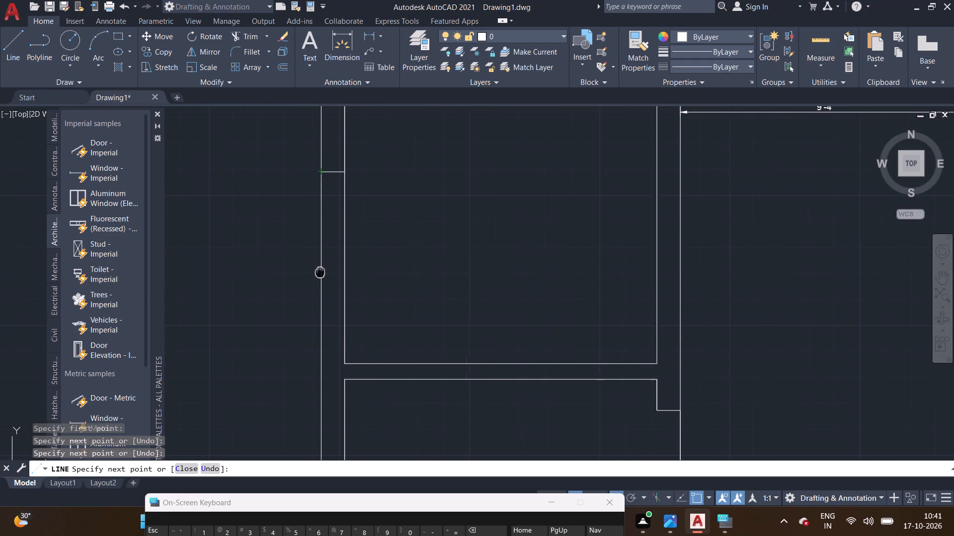
{"action": "middle_click_drag", "start_coordinate": [321, 271], "coordinate": [370, 270]}
{"action": "scroll", "coordinate": [370, 277], "scroll_direction": "up", "scroll_amount": 2}
{"action": "scroll", "coordinate": [370, 277], "scroll_direction": "down", "scroll_amount": 1}
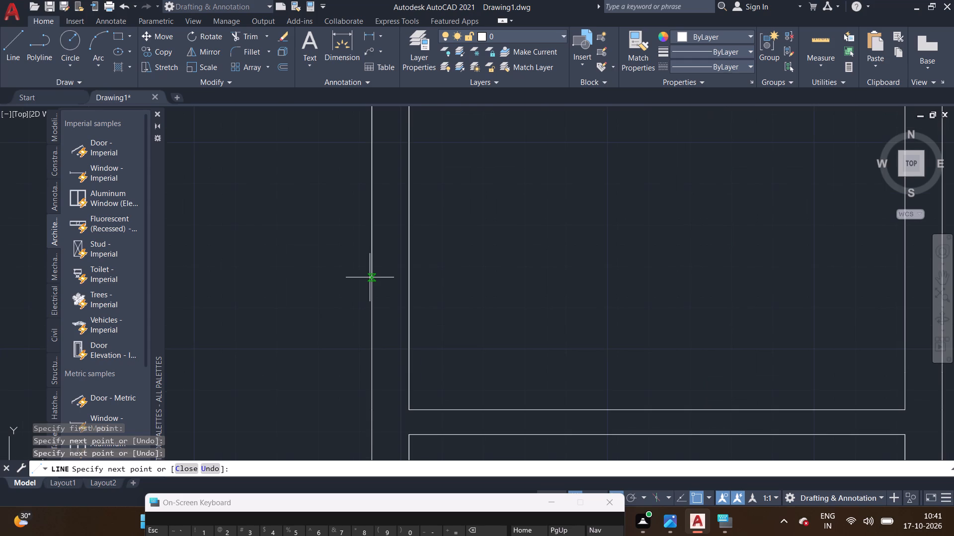
{"action": "scroll", "coordinate": [370, 277], "scroll_direction": "down", "scroll_amount": 1}
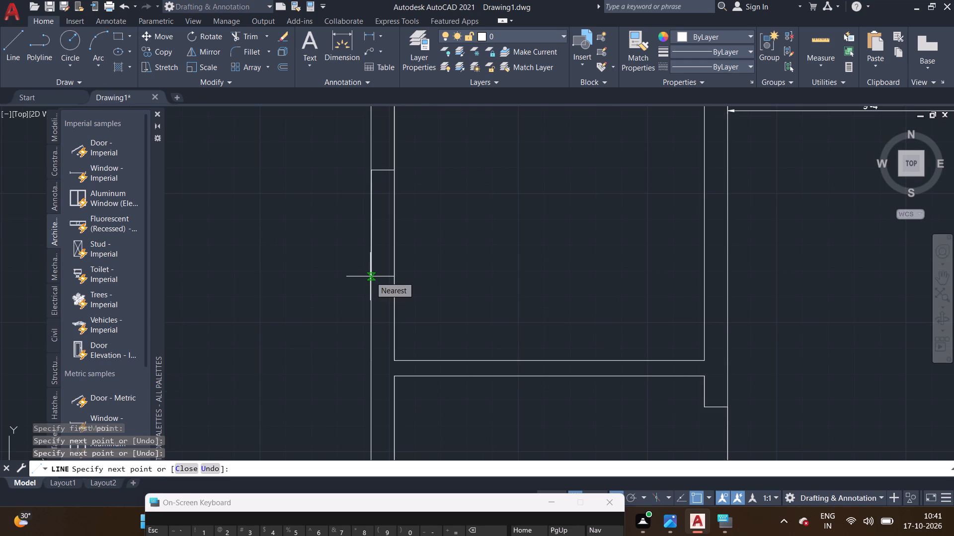
{"action": "scroll", "coordinate": [370, 276], "scroll_direction": "up", "scroll_amount": 1}
{"action": "scroll", "coordinate": [370, 276], "scroll_direction": "down", "scroll_amount": 1}
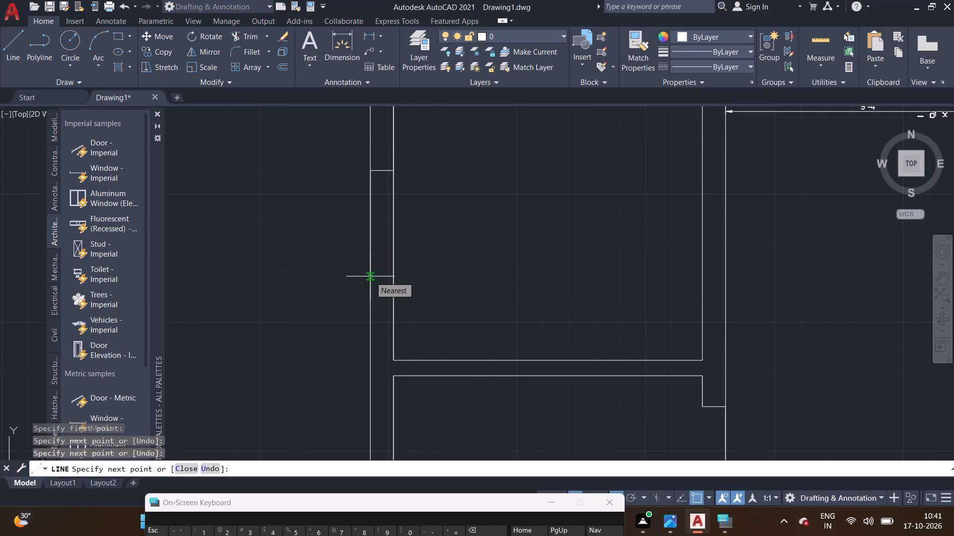
{"action": "key", "text": "8"}
{"action": "key", "text": "apostrophe"}
{"action": "key", "text": "Return"}
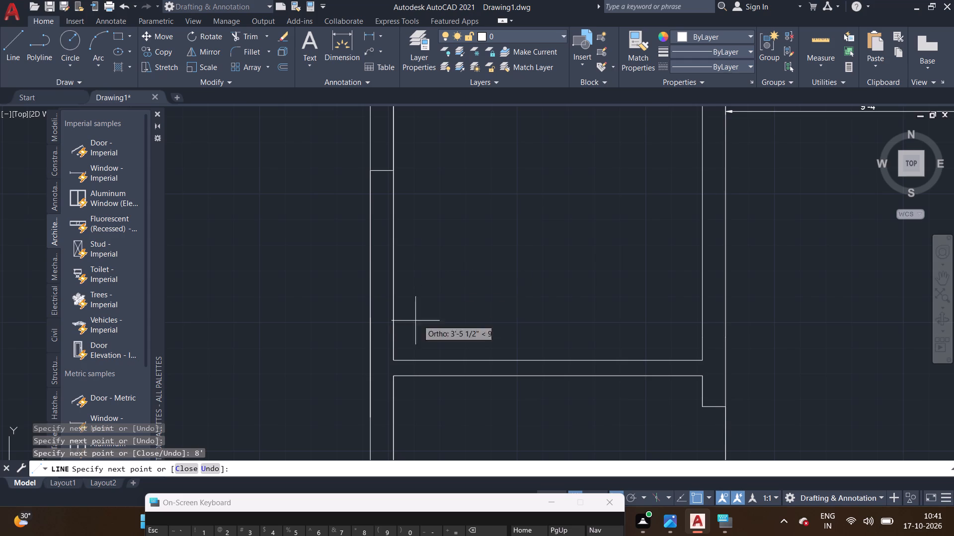
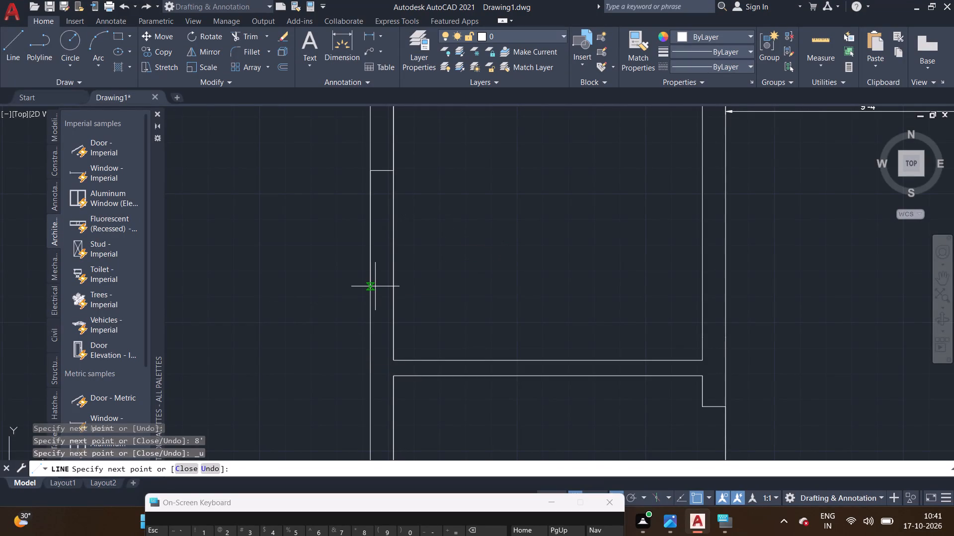
Continue the window outline 5' south along the west wall's outer face, closing it with a jamb across to the inner face.
{"action": "type", "text": "5'"}
{"action": "key", "text": "Return"}
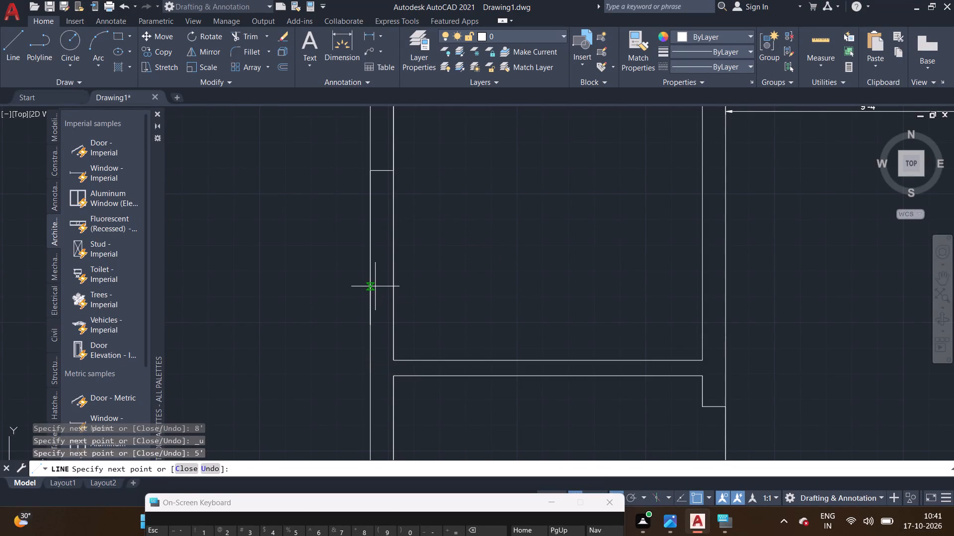
{"action": "double_click", "coordinate": [394, 323]}
{"action": "right_click", "coordinate": [394, 323]}
{"action": "left_click", "coordinate": [414, 330]}
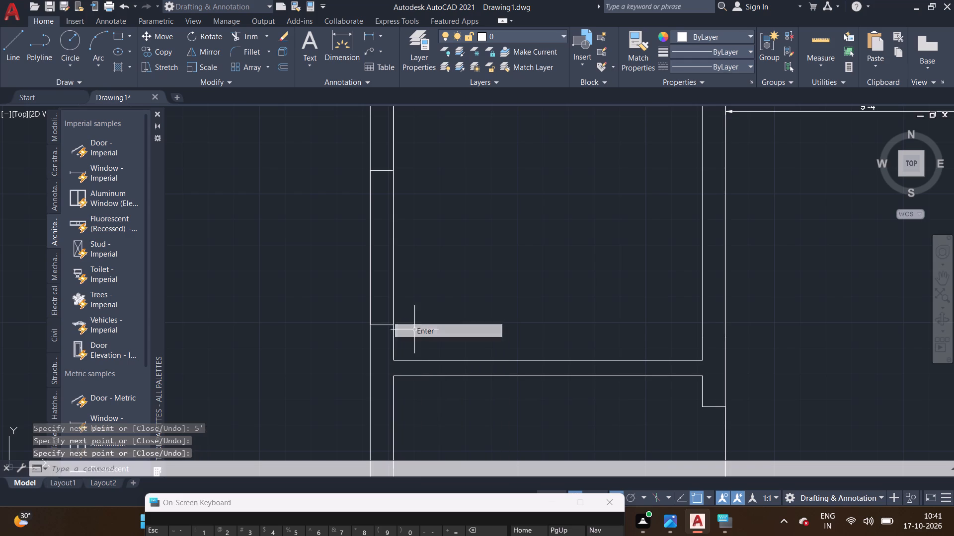
Draw a vertical glazing line between the midpoints of the two jambs of the 5' west wall window.
{"action": "middle_click_drag", "start_coordinate": [405, 304], "coordinate": [451, 302]}
{"action": "scroll", "coordinate": [423, 315], "scroll_direction": "up", "scroll_amount": 3}
{"action": "scroll", "coordinate": [423, 315], "scroll_direction": "down", "scroll_amount": 1}
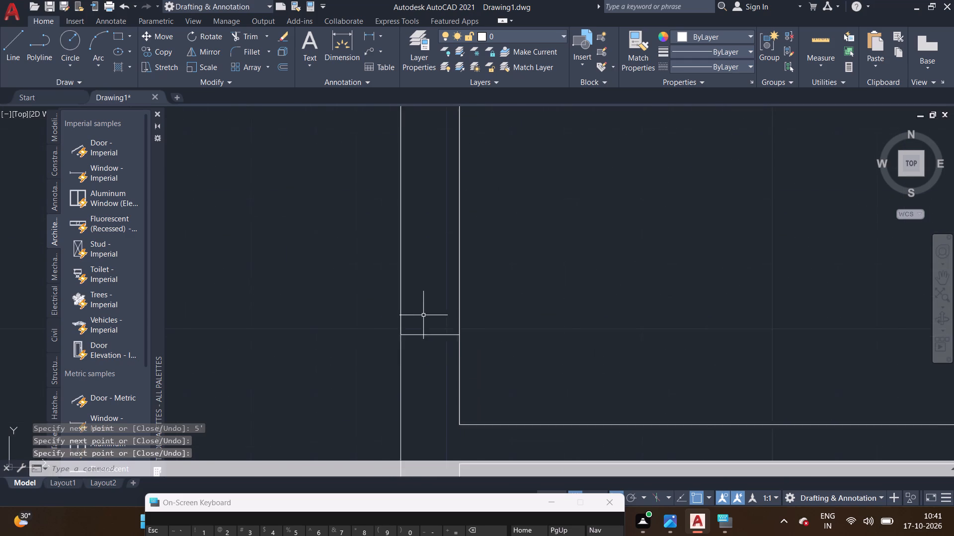
{"action": "scroll", "coordinate": [423, 315], "scroll_direction": "down", "scroll_amount": 1}
{"action": "middle_click_drag", "start_coordinate": [416, 278], "coordinate": [427, 306]}
{"action": "scroll", "coordinate": [375, 303], "scroll_direction": "down", "scroll_amount": 2}
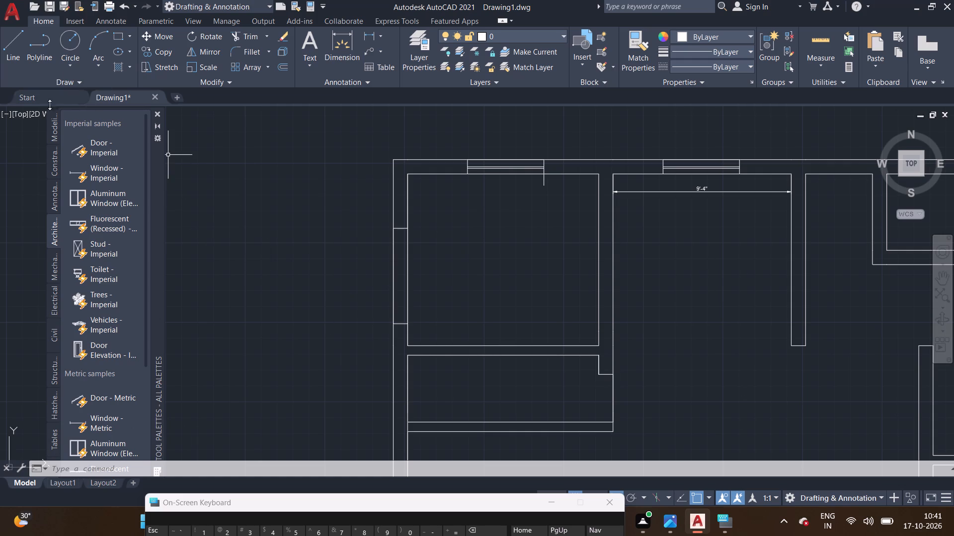
{"action": "left_click", "coordinate": [3, 58]}
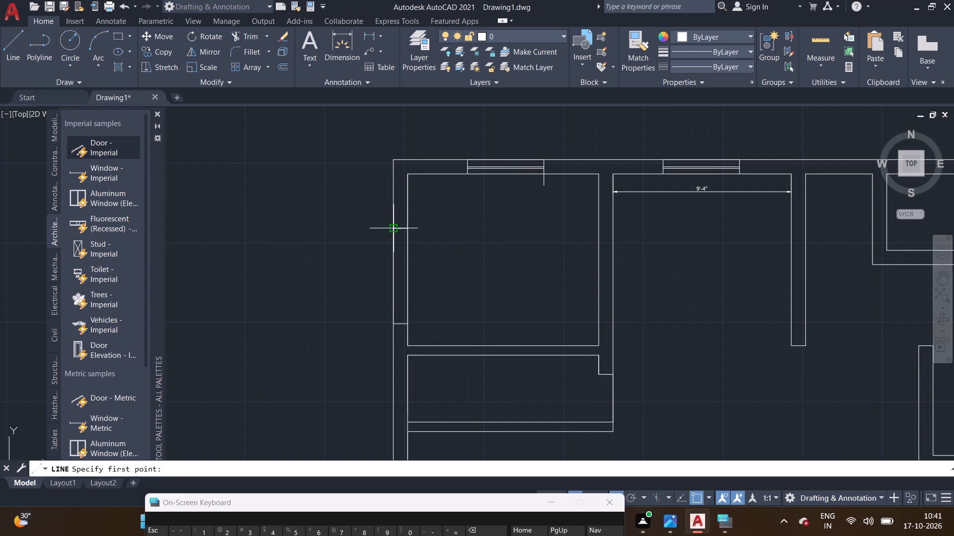
{"action": "scroll", "coordinate": [397, 230], "scroll_direction": "up", "scroll_amount": 2}
{"action": "left_click", "coordinate": [400, 221]}
{"action": "scroll", "coordinate": [406, 300], "scroll_direction": "down", "scroll_amount": 1}
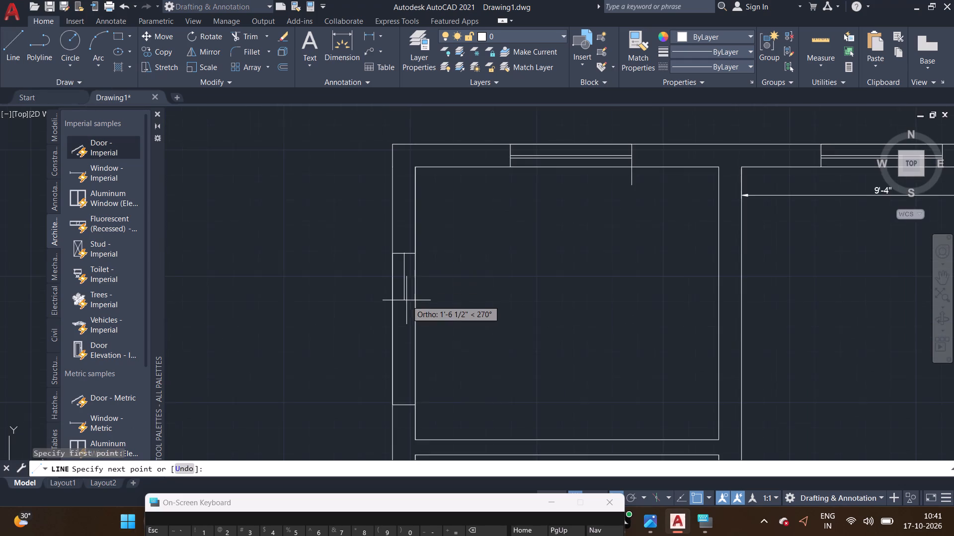
{"action": "middle_click_drag", "start_coordinate": [400, 299], "coordinate": [392, 247]}
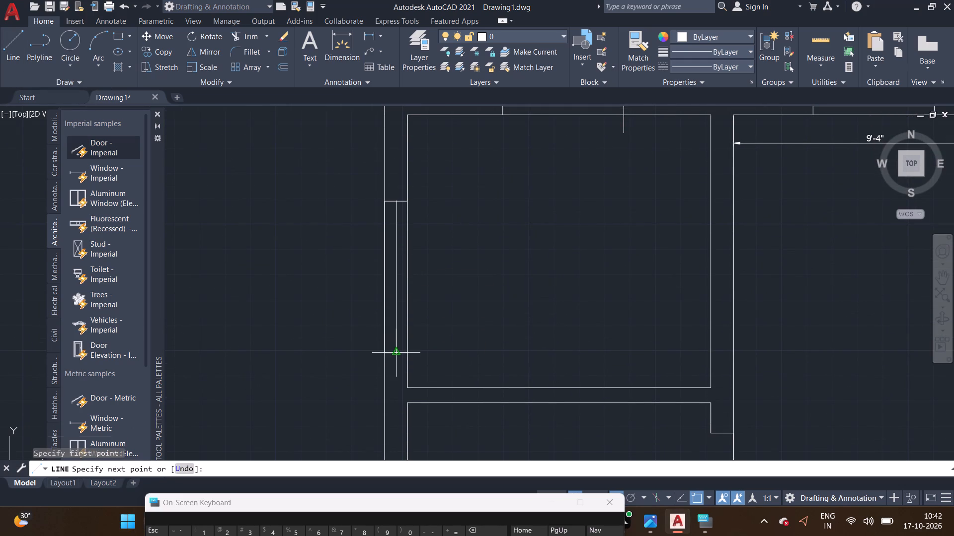
{"action": "left_click", "coordinate": [394, 352]}
{"action": "right_click", "coordinate": [399, 349]}
{"action": "left_click", "coordinate": [417, 353]}
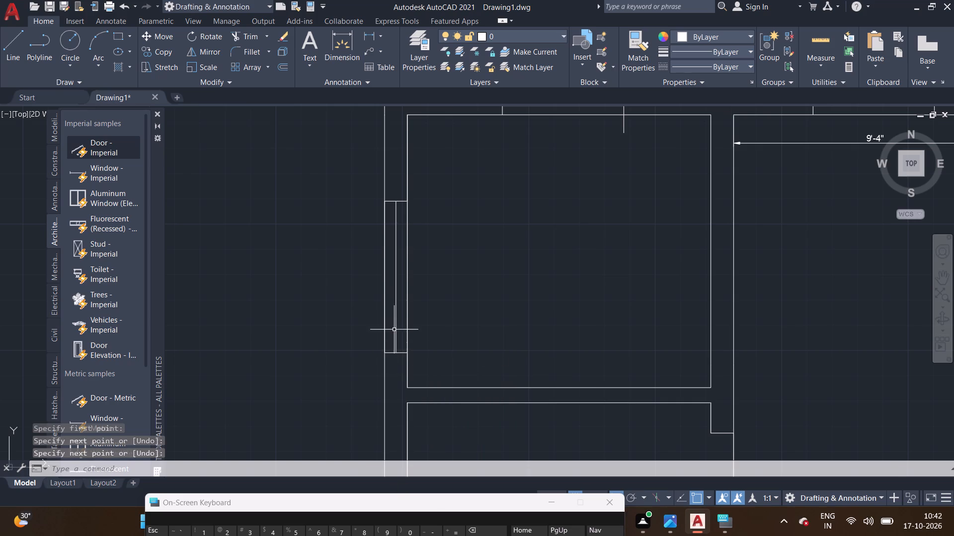
Offset the 5' west window's glazing line 1" toward the east.
{"action": "scroll", "coordinate": [394, 330], "scroll_direction": "up", "scroll_amount": 2}
{"action": "left_click", "coordinate": [394, 326]}
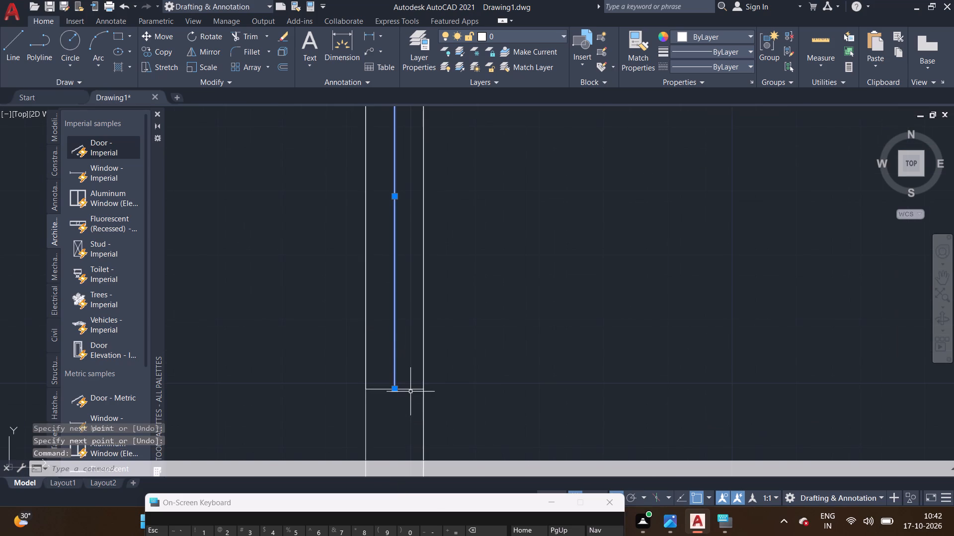
{"action": "type", "text": "off"}
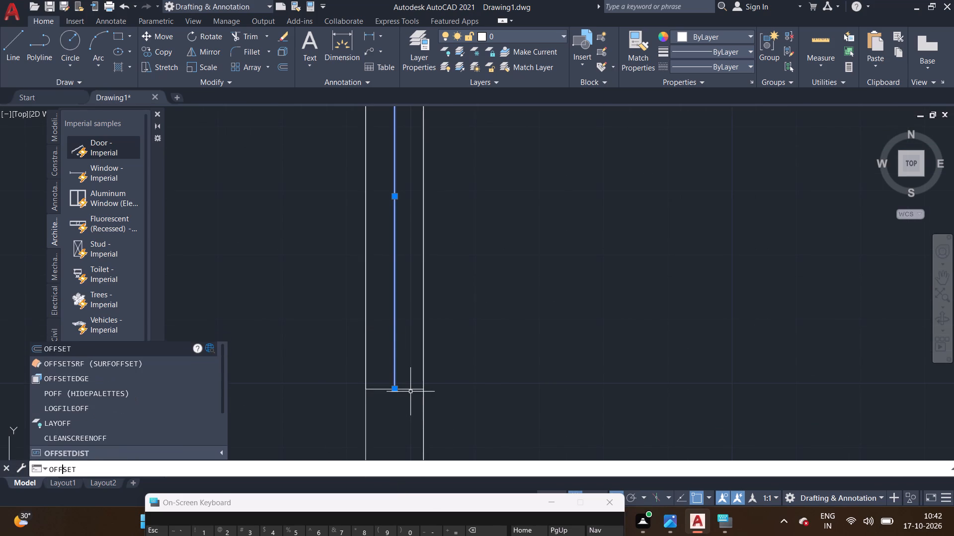
{"action": "key", "text": "Return"}
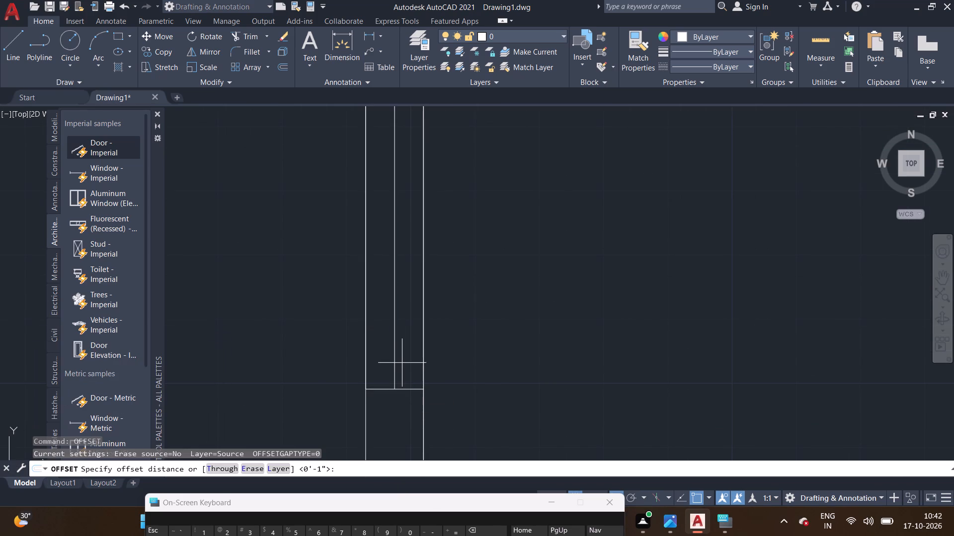
{"action": "key", "text": "1"}
{"action": "key", "text": "shift+quotedbl"}
{"action": "key", "text": "Return"}
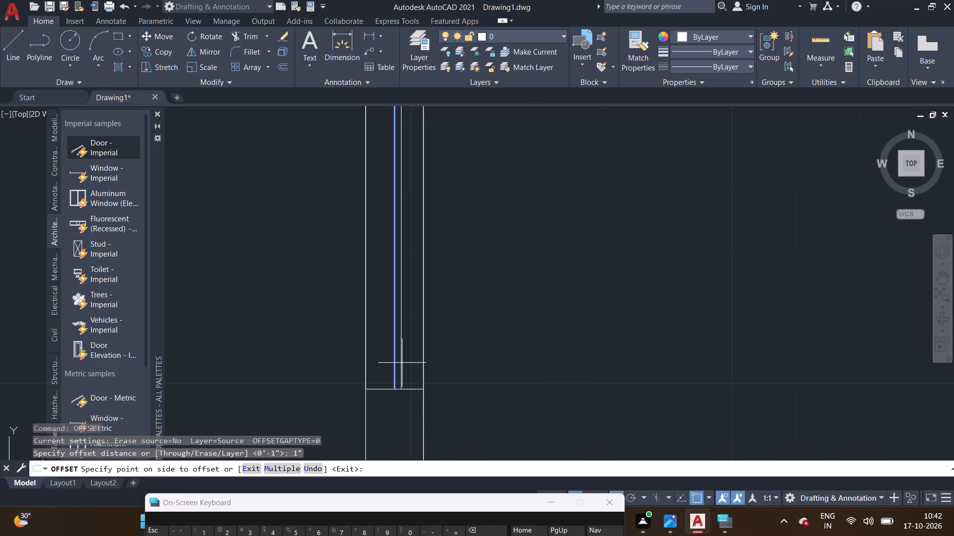
{"action": "scroll", "coordinate": [401, 353], "scroll_direction": "up", "scroll_amount": 2}
{"action": "left_click", "coordinate": [401, 348]}
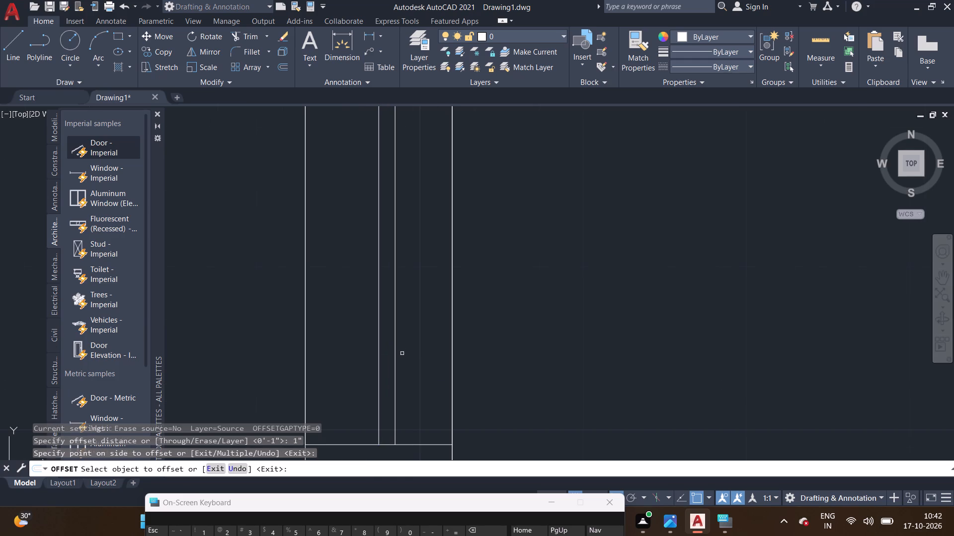
Draw a 4' wide window outline in the south exterior wall of the southwest room, with jambs across the wall at both ends.
{"action": "scroll", "coordinate": [403, 353], "scroll_direction": "down", "scroll_amount": 5}
{"action": "middle_click_drag", "start_coordinate": [451, 338], "coordinate": [432, 317]}
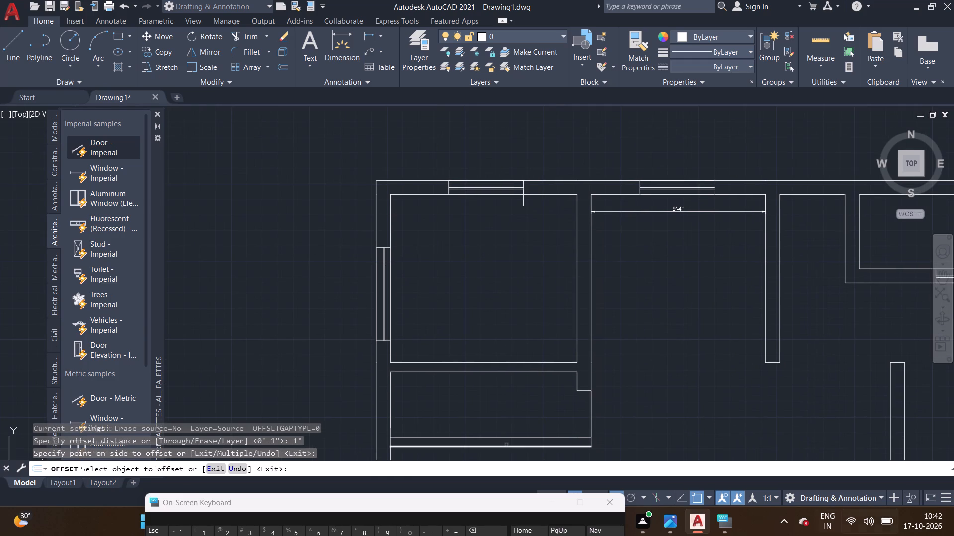
{"action": "middle_click_drag", "start_coordinate": [694, 309], "coordinate": [588, 259]}
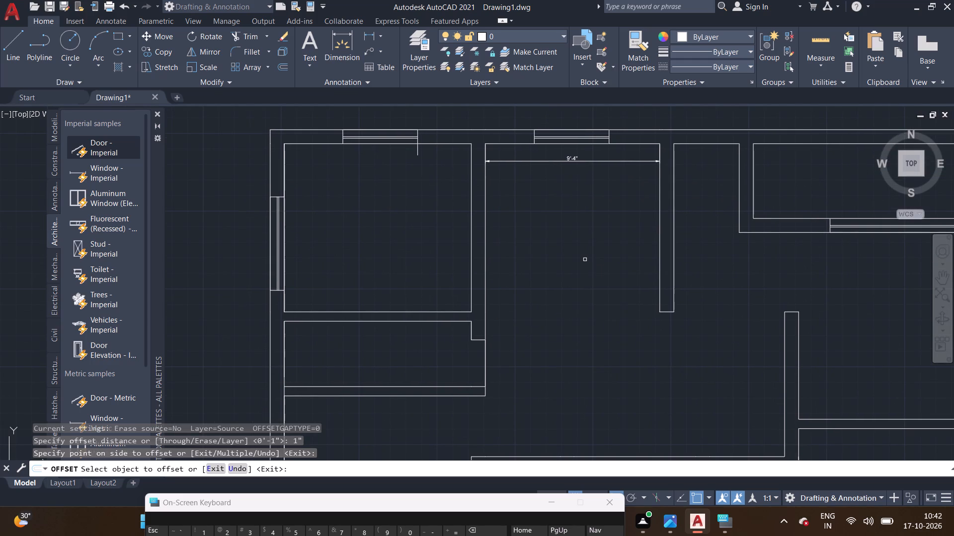
{"action": "middle_click_drag", "start_coordinate": [590, 289], "coordinate": [674, 244]}
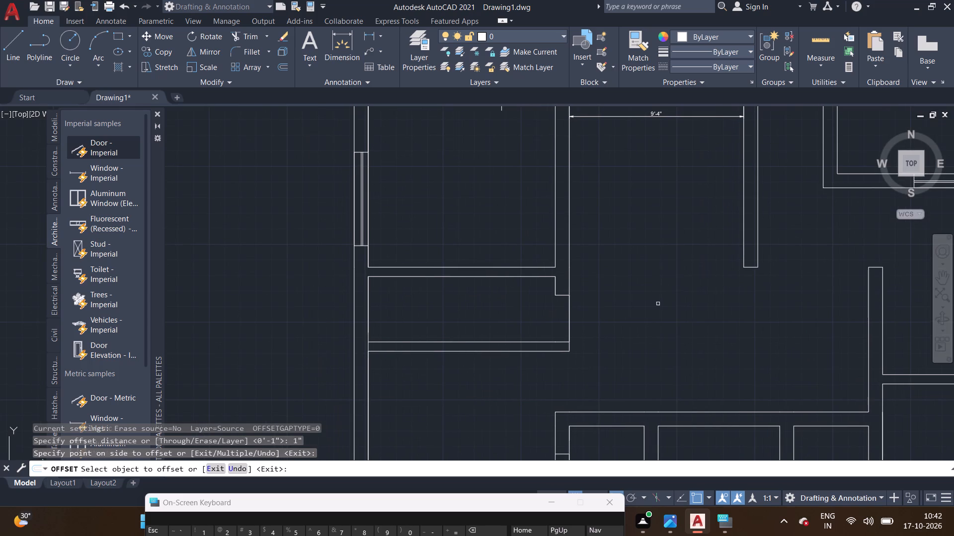
{"action": "left_click", "coordinate": [17, 59]}
{"action": "middle_click_drag", "start_coordinate": [269, 263], "coordinate": [346, 249]}
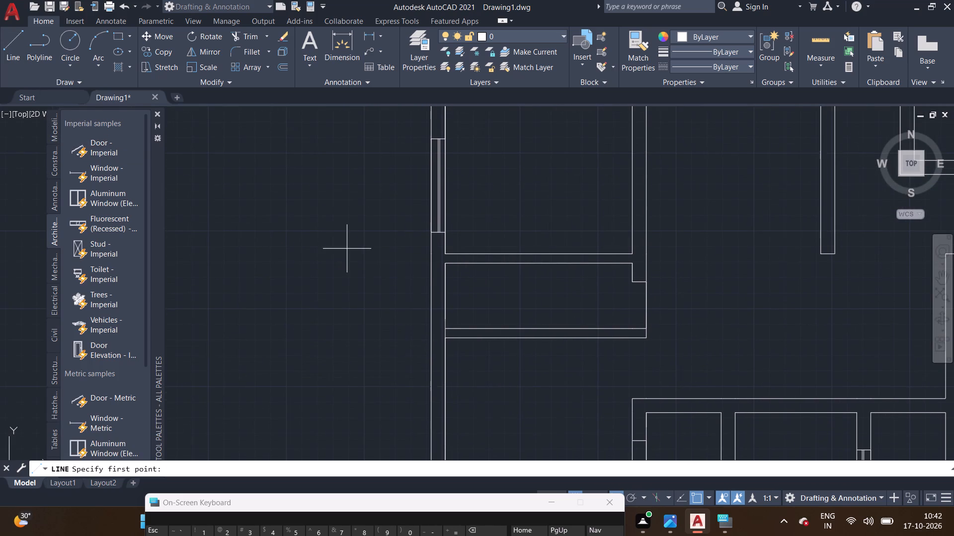
{"action": "scroll", "coordinate": [467, 369], "scroll_direction": "down", "scroll_amount": 1}
{"action": "middle_click_drag", "start_coordinate": [480, 391], "coordinate": [491, 339]}
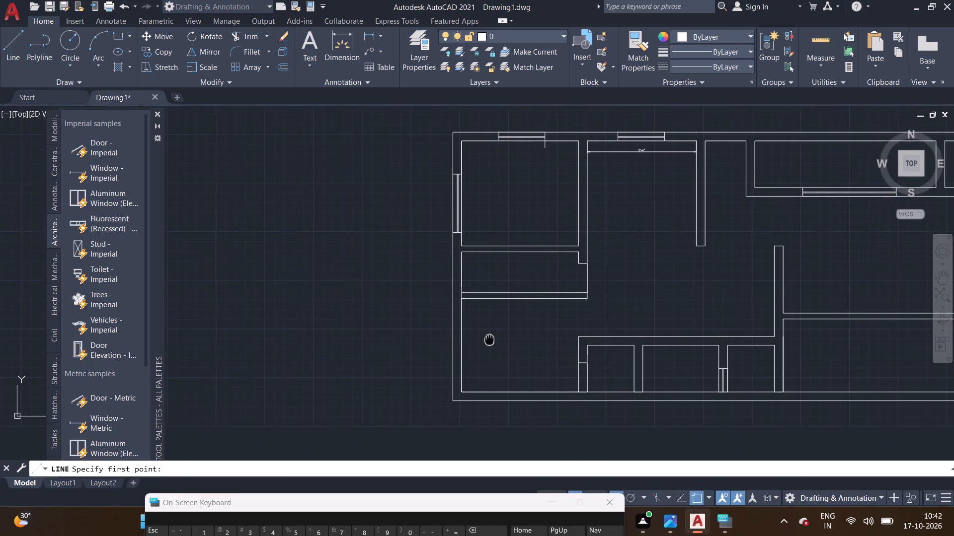
{"action": "middle_click_drag", "start_coordinate": [491, 339], "coordinate": [493, 337]}
{"action": "scroll", "coordinate": [498, 387], "scroll_direction": "up", "scroll_amount": 2}
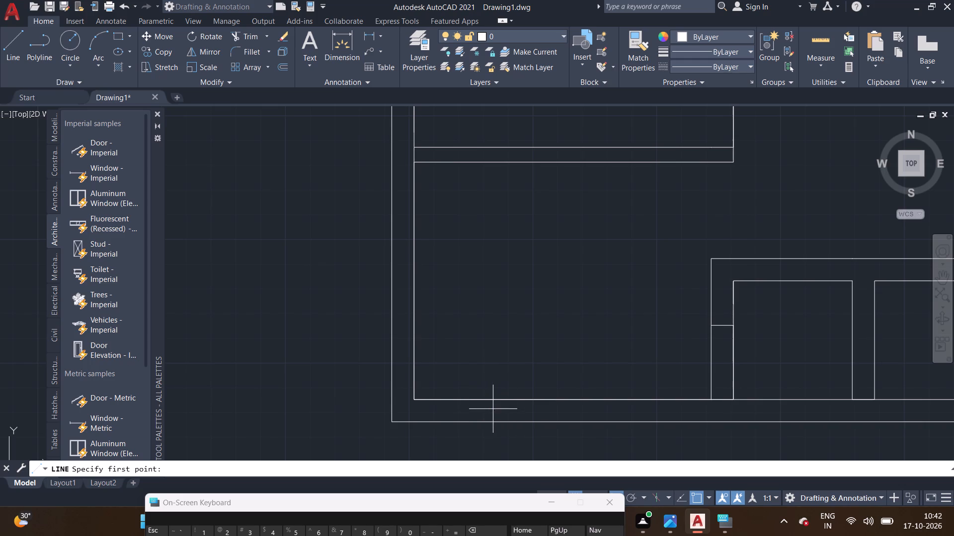
{"action": "middle_click_drag", "start_coordinate": [464, 395], "coordinate": [477, 371]}
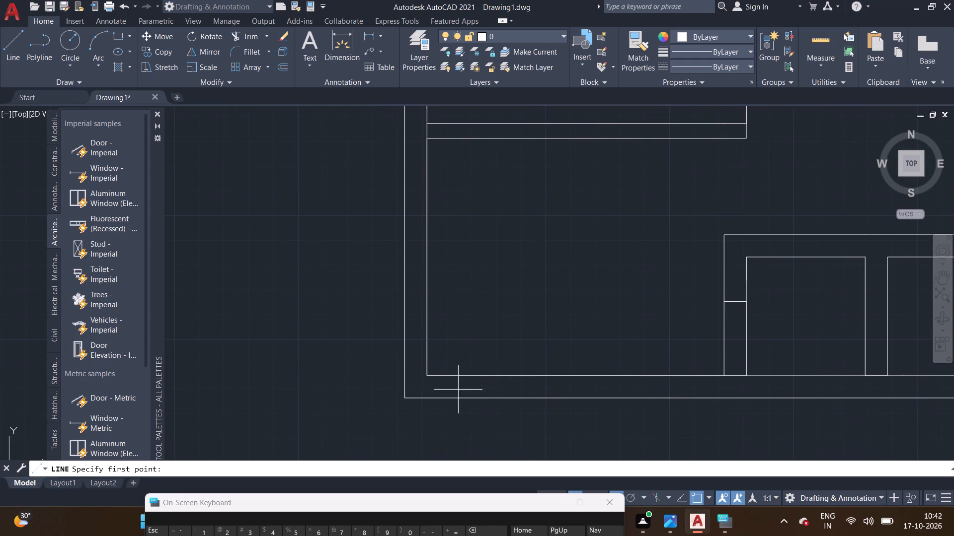
{"action": "left_click", "coordinate": [496, 376]}
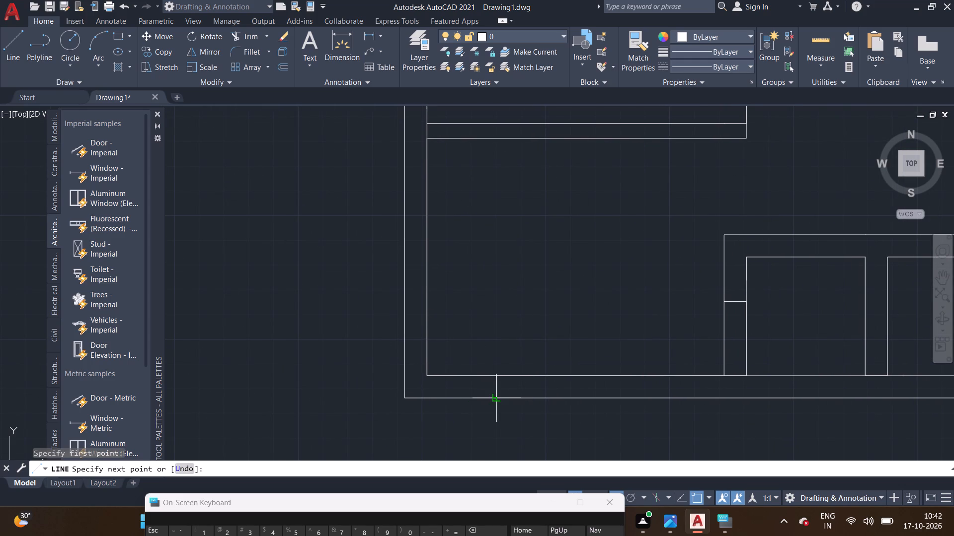
{"action": "left_click", "coordinate": [500, 401]}
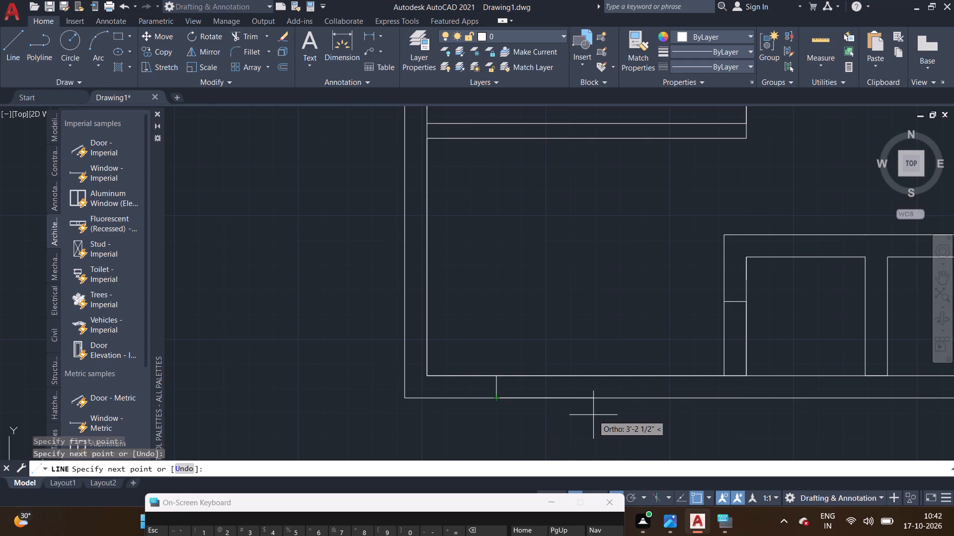
{"action": "type", "text": "4'"}
{"action": "key", "text": "Return"}
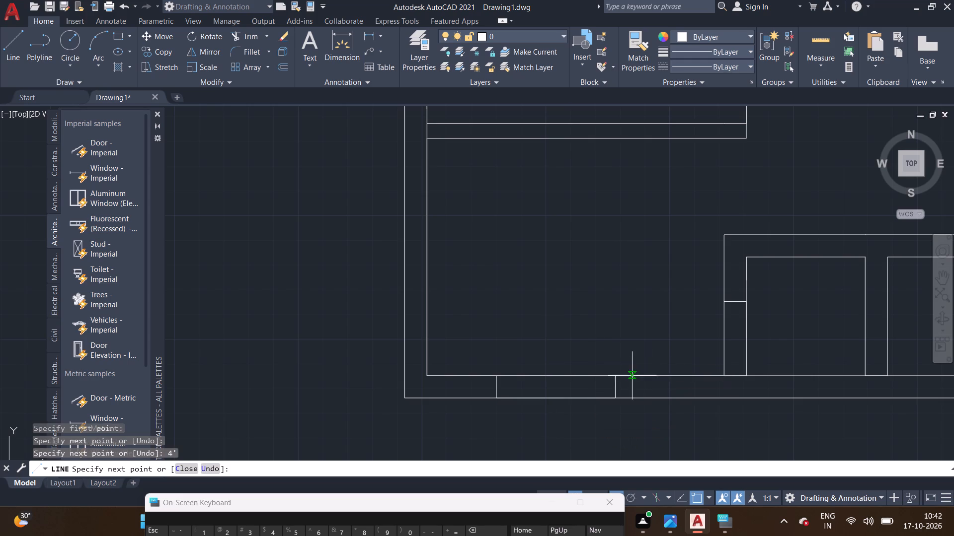
{"action": "scroll", "coordinate": [621, 368], "scroll_direction": "up", "scroll_amount": 3}
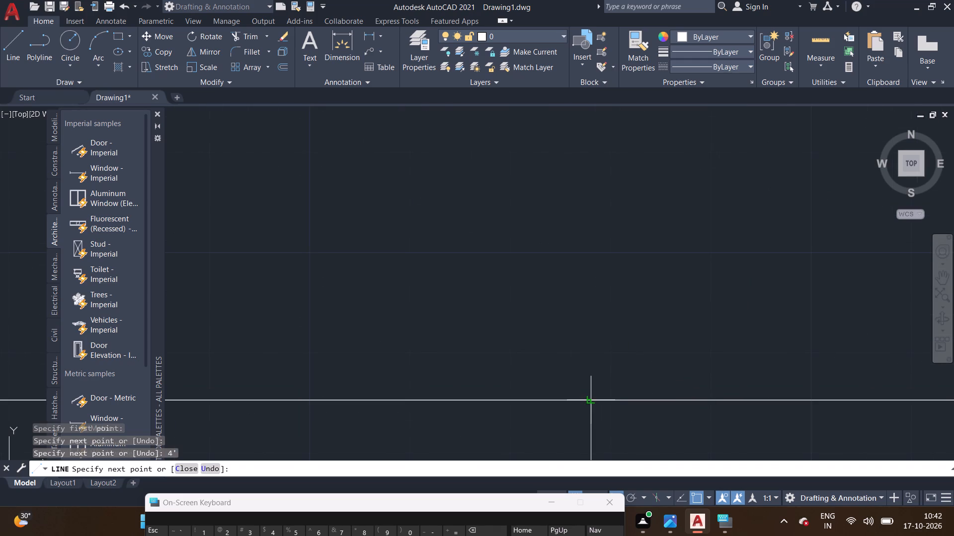
{"action": "left_click", "coordinate": [594, 398]}
{"action": "right_click", "coordinate": [594, 398]}
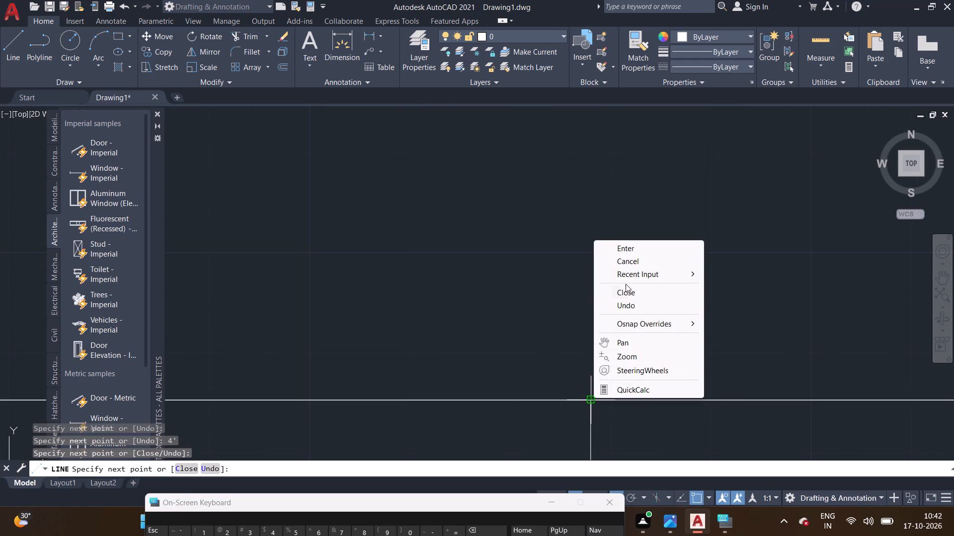
{"action": "left_click", "coordinate": [636, 250]}
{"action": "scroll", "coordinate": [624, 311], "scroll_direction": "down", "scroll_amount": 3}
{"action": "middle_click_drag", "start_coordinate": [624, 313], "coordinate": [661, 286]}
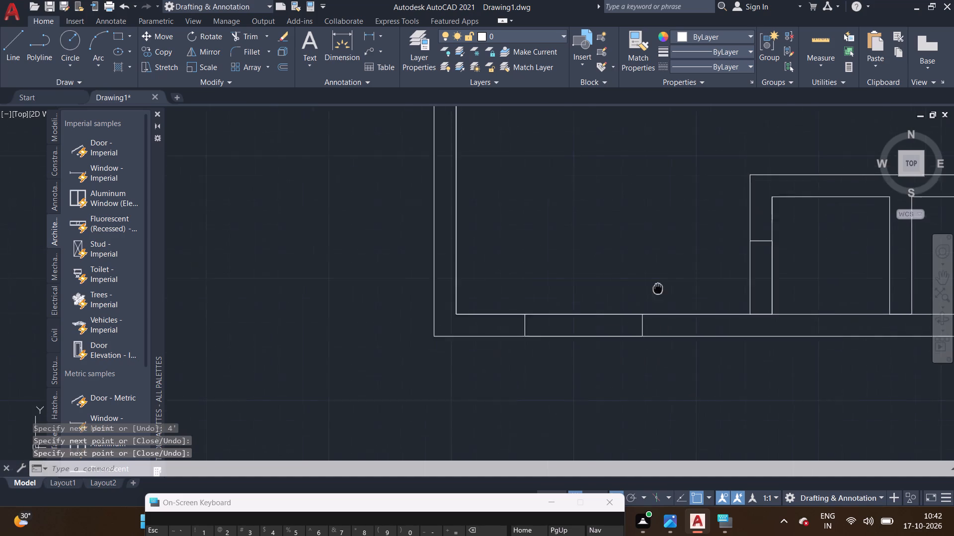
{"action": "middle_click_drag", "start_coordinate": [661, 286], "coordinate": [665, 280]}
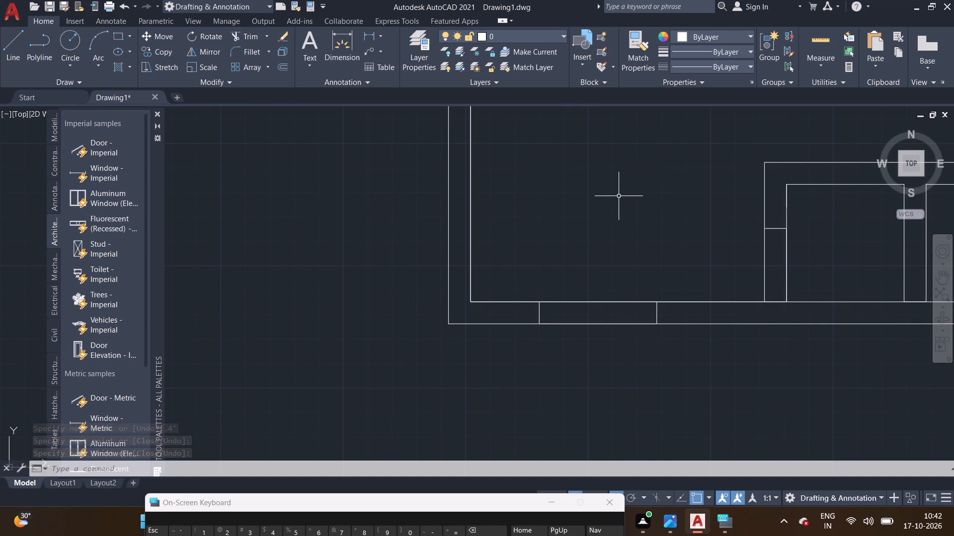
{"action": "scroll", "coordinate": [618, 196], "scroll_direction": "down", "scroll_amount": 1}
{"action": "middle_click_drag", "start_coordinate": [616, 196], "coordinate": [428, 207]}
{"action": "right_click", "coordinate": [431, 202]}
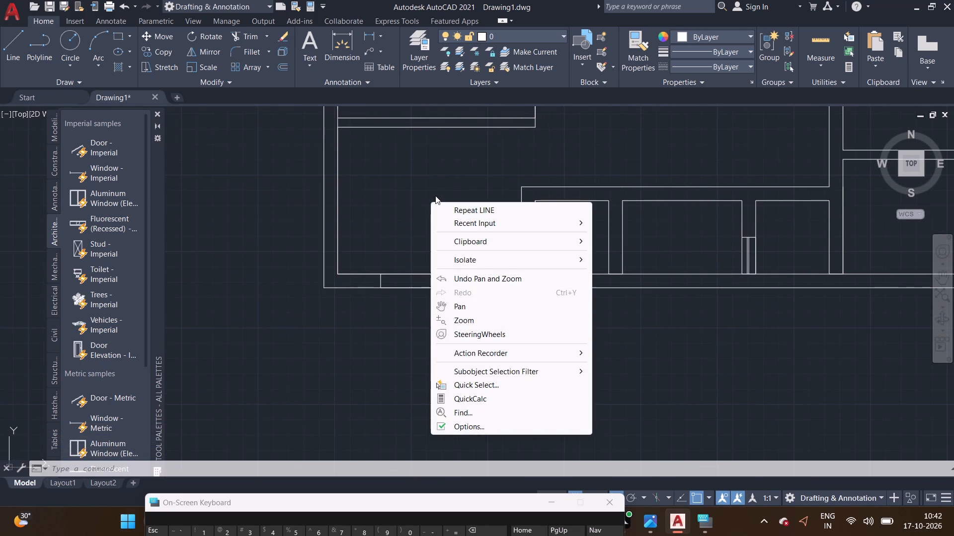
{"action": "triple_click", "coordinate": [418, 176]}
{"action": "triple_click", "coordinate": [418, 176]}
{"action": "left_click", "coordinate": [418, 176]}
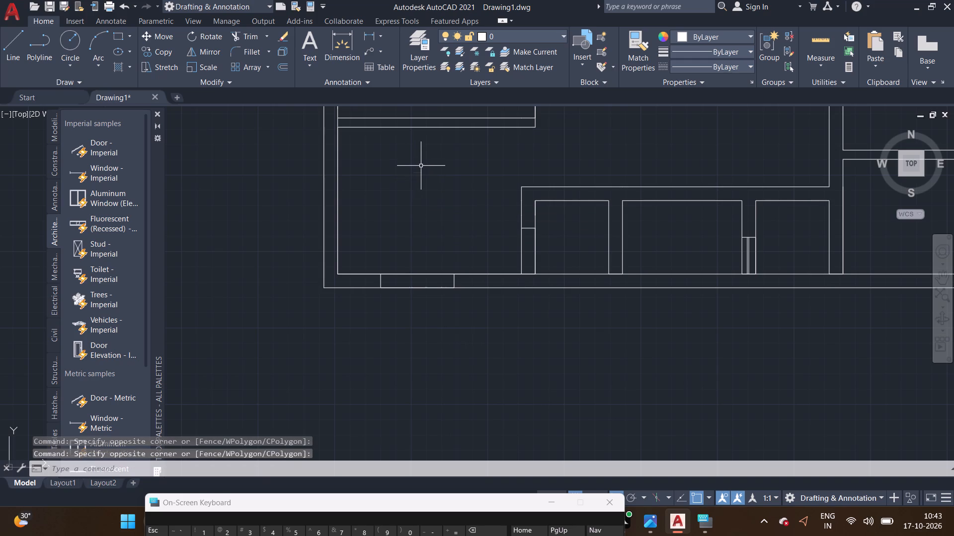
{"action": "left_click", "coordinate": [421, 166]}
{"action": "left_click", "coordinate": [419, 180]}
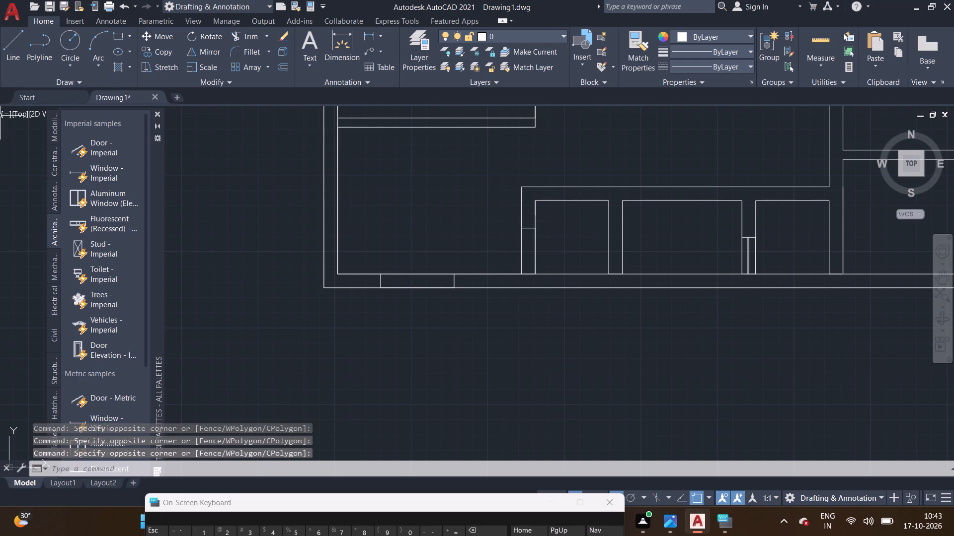
Draw a horizontal glazing line between the jamb midpoints of the southwest room's 4' south window.
{"action": "double_click", "coordinate": [14, 56]}
{"action": "scroll", "coordinate": [347, 282], "scroll_direction": "up", "scroll_amount": 2}
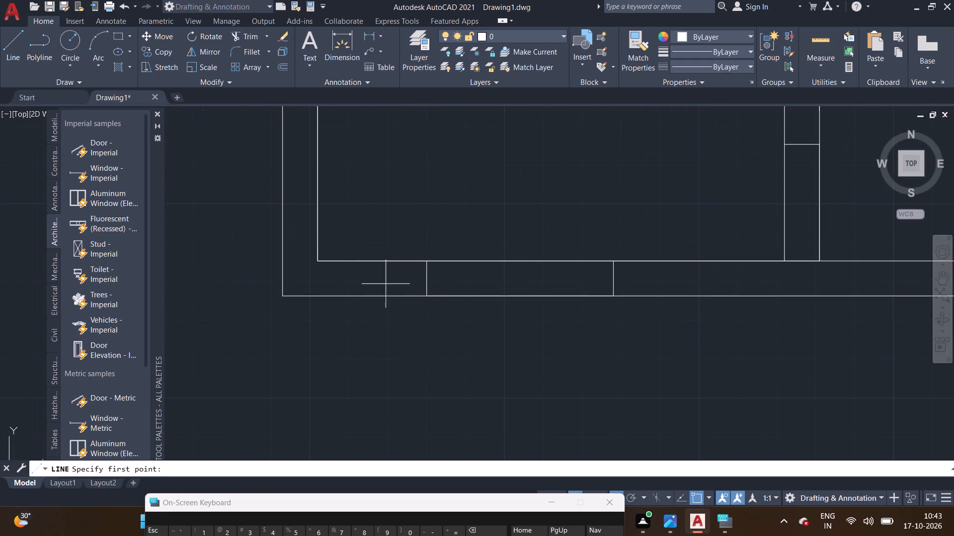
{"action": "left_click", "coordinate": [426, 280]}
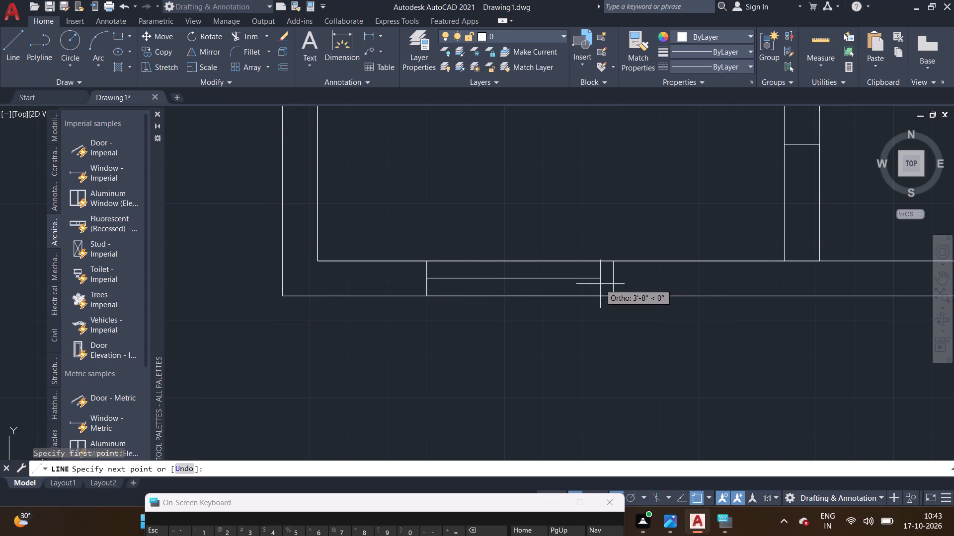
{"action": "double_click", "coordinate": [614, 279]}
{"action": "right_click", "coordinate": [614, 279]}
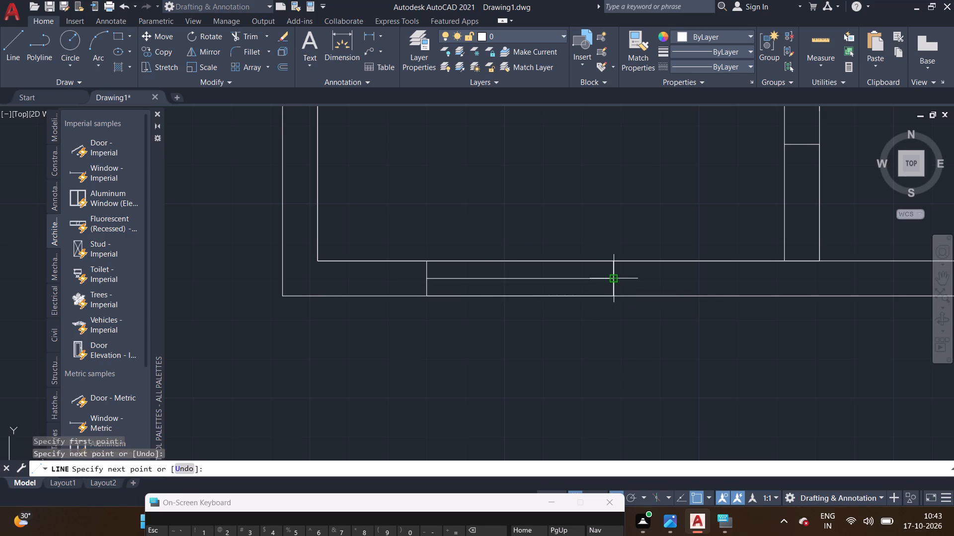
{"action": "right_click", "coordinate": [614, 279]}
{"action": "left_click", "coordinate": [634, 285]}
Offset the glazing line of the southwest room's 4' south window 1" toward the north.
{"action": "left_click", "coordinate": [599, 278]}
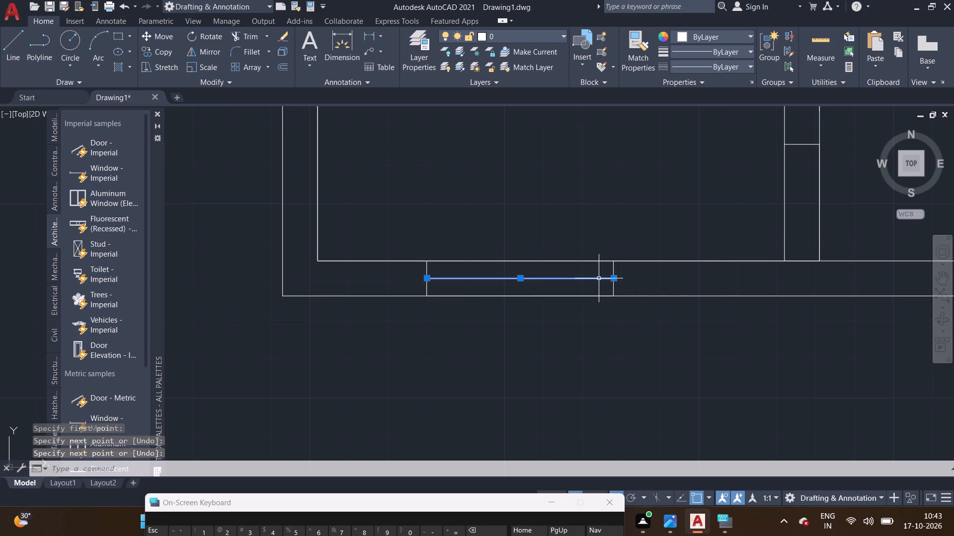
{"action": "type", "text": "off"}
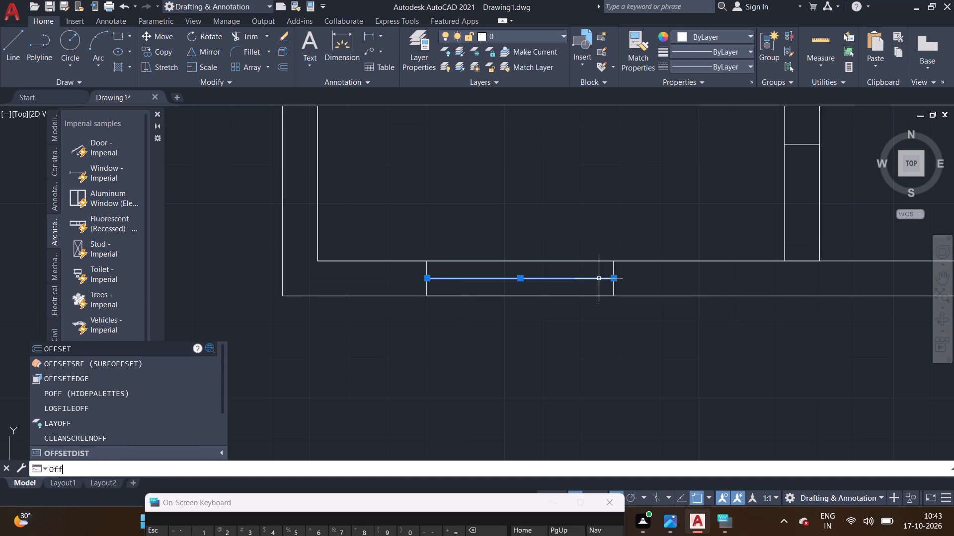
{"action": "key", "text": "Return"}
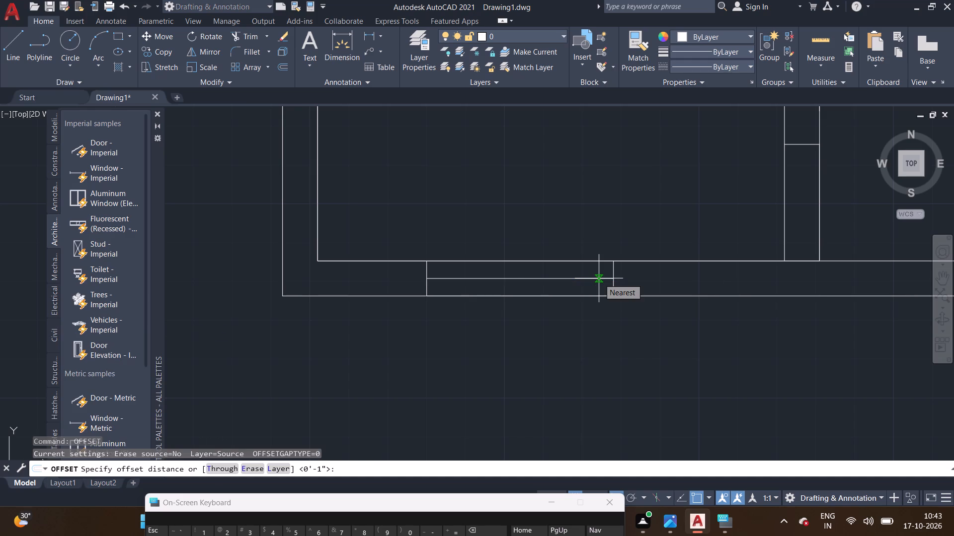
{"action": "key", "text": "1"}
{"action": "key", "text": "shift+quotedbl"}
{"action": "key", "text": "Return"}
{"action": "scroll", "coordinate": [599, 281], "scroll_direction": "up", "scroll_amount": 3}
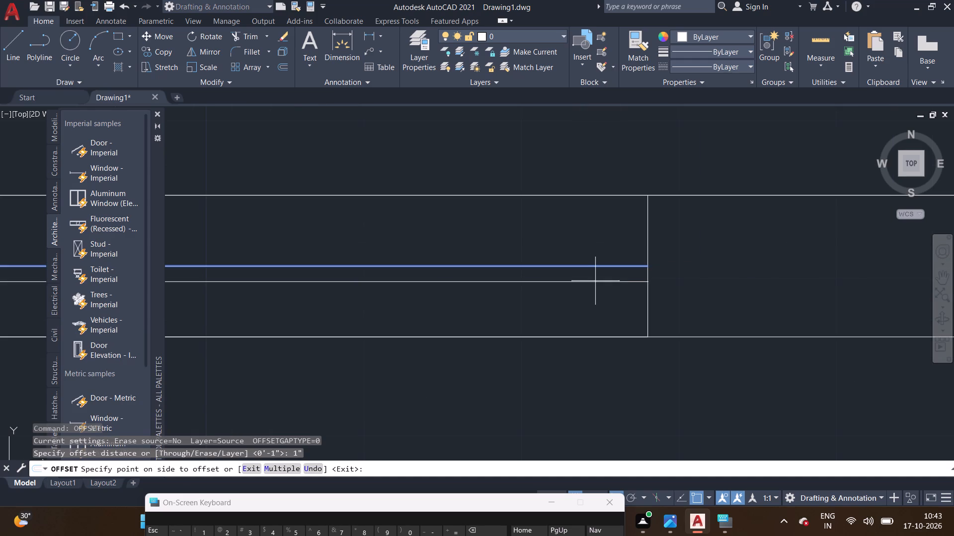
{"action": "double_click", "coordinate": [585, 258]}
{"action": "scroll", "coordinate": [560, 276], "scroll_direction": "down", "scroll_amount": 3}
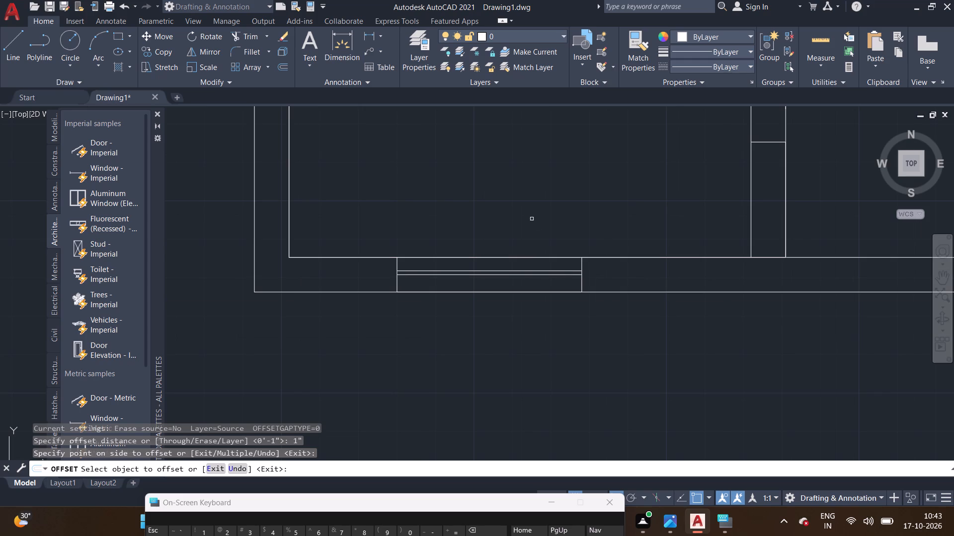
{"action": "right_click", "coordinate": [531, 216]}
{"action": "left_click", "coordinate": [544, 218]}
Draw a vertical jamb line across the north wall of the middle small south room, from the room's northwest inner corner to the outer wall face.
{"action": "scroll", "coordinate": [543, 216], "scroll_direction": "down", "scroll_amount": 2}
{"action": "middle_click_drag", "start_coordinate": [541, 216], "coordinate": [521, 204]}
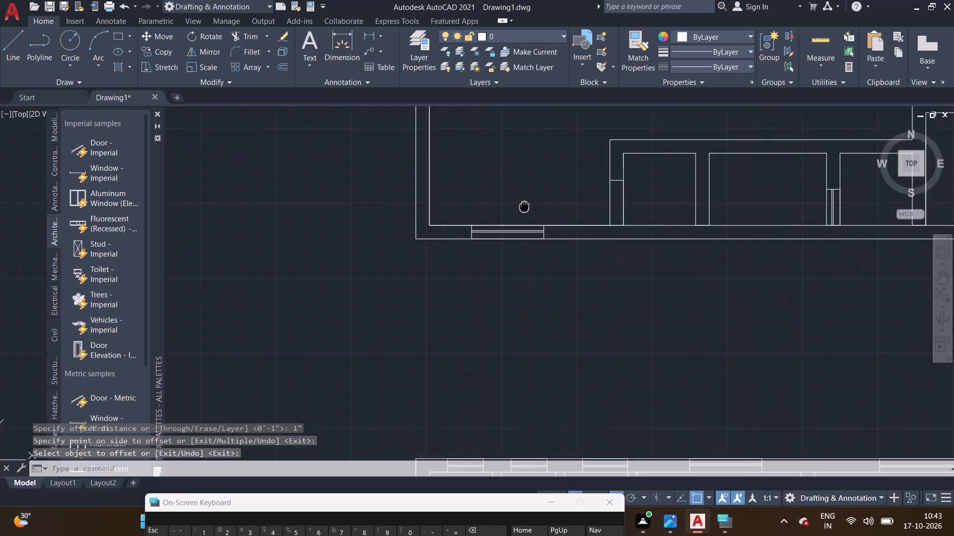
{"action": "middle_click_drag", "start_coordinate": [521, 204], "coordinate": [499, 208]}
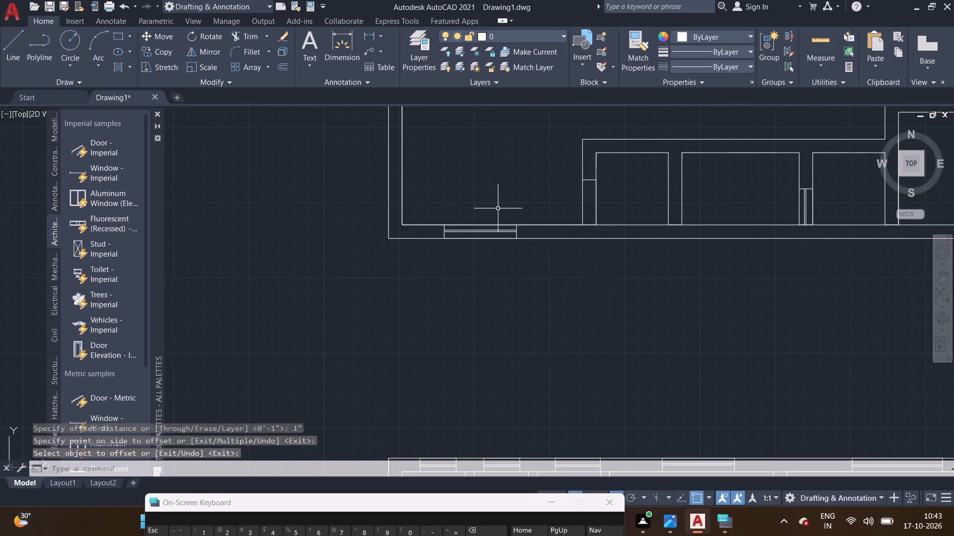
{"action": "middle_click_drag", "start_coordinate": [495, 206], "coordinate": [433, 242]}
{"action": "scroll", "coordinate": [432, 242], "scroll_direction": "down", "scroll_amount": 2}
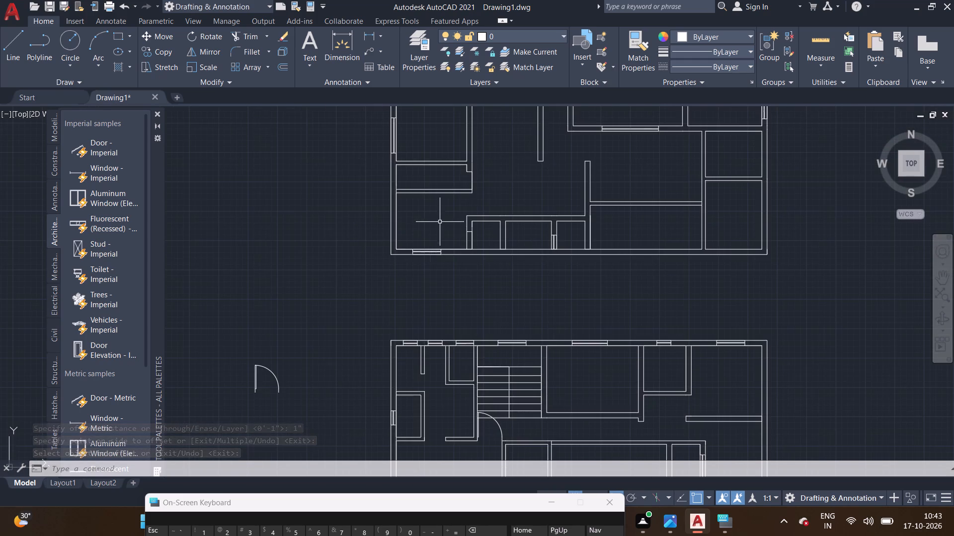
{"action": "middle_click_drag", "start_coordinate": [441, 219], "coordinate": [416, 272]}
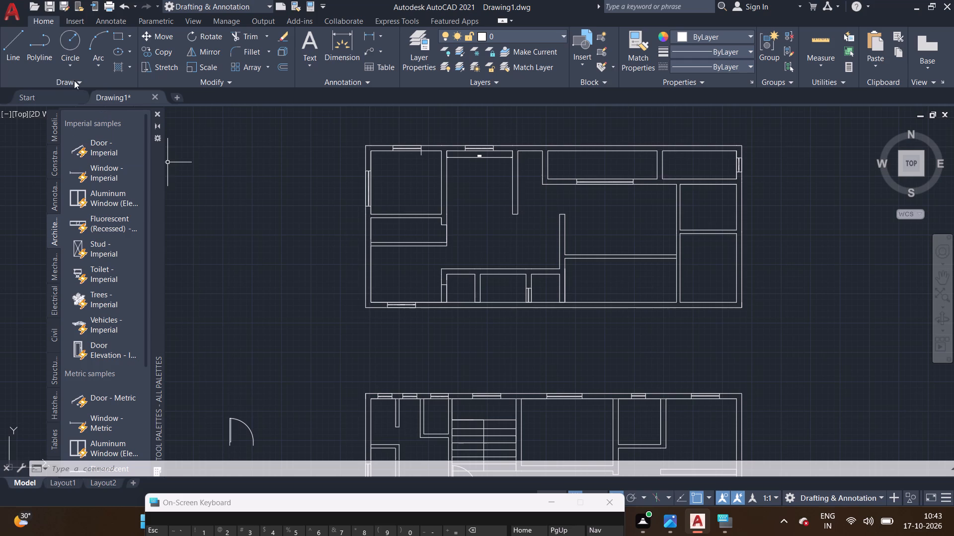
{"action": "left_click", "coordinate": [21, 37]}
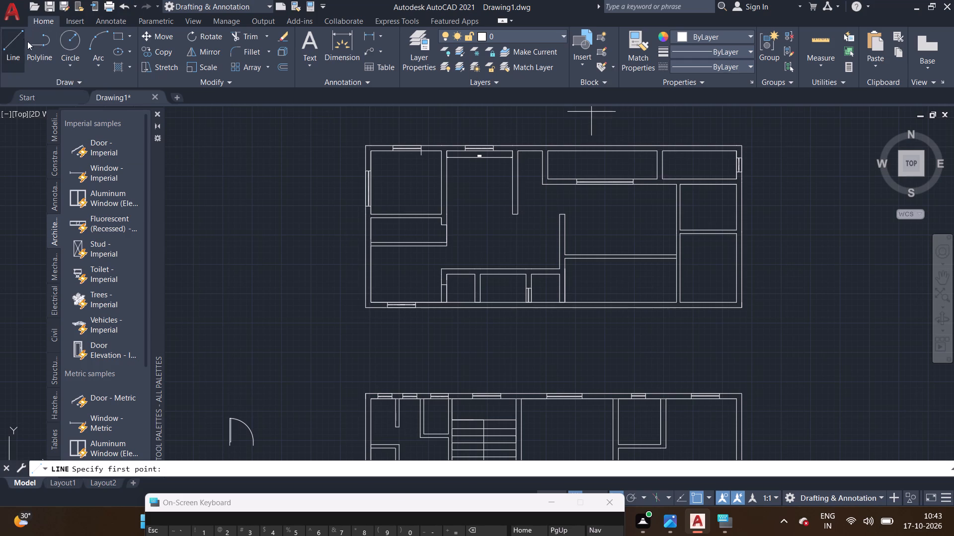
{"action": "middle_click_drag", "start_coordinate": [230, 148], "coordinate": [265, 130]}
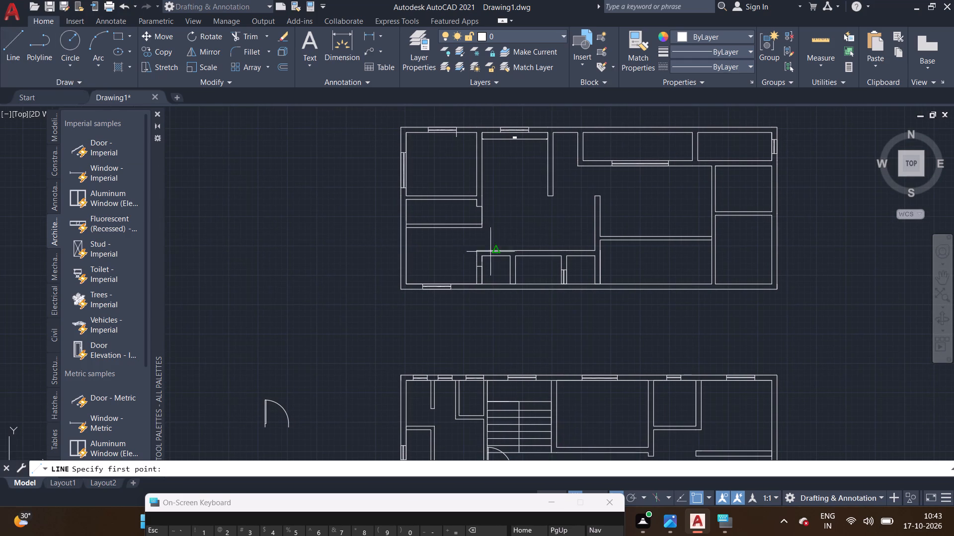
{"action": "scroll", "coordinate": [515, 278], "scroll_direction": "up", "scroll_amount": 1}
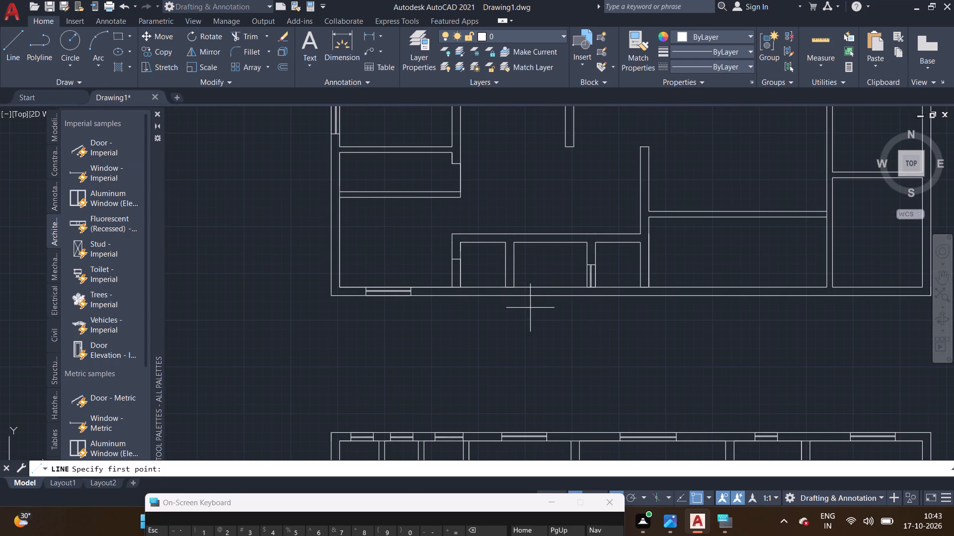
{"action": "middle_click_drag", "start_coordinate": [530, 310], "coordinate": [523, 344]}
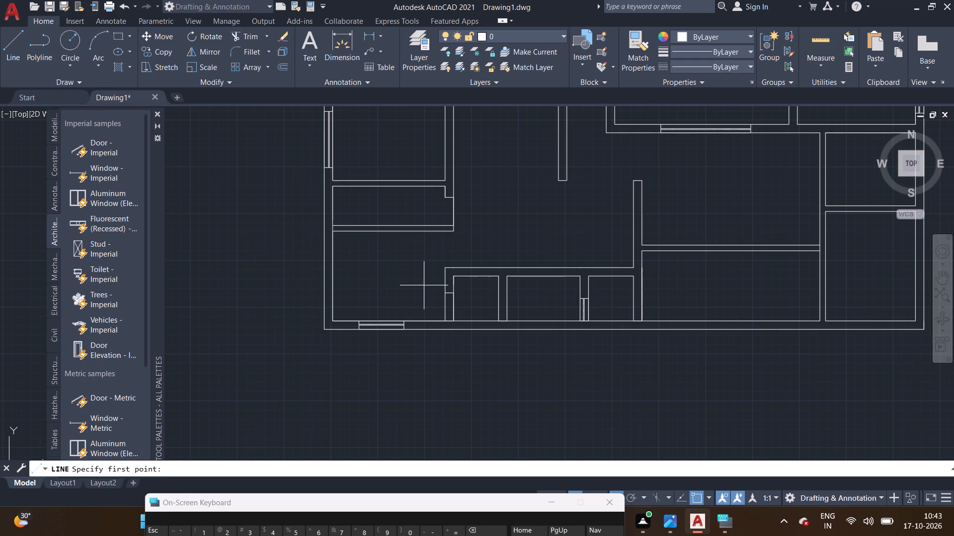
{"action": "middle_click_drag", "start_coordinate": [488, 284], "coordinate": [502, 283]}
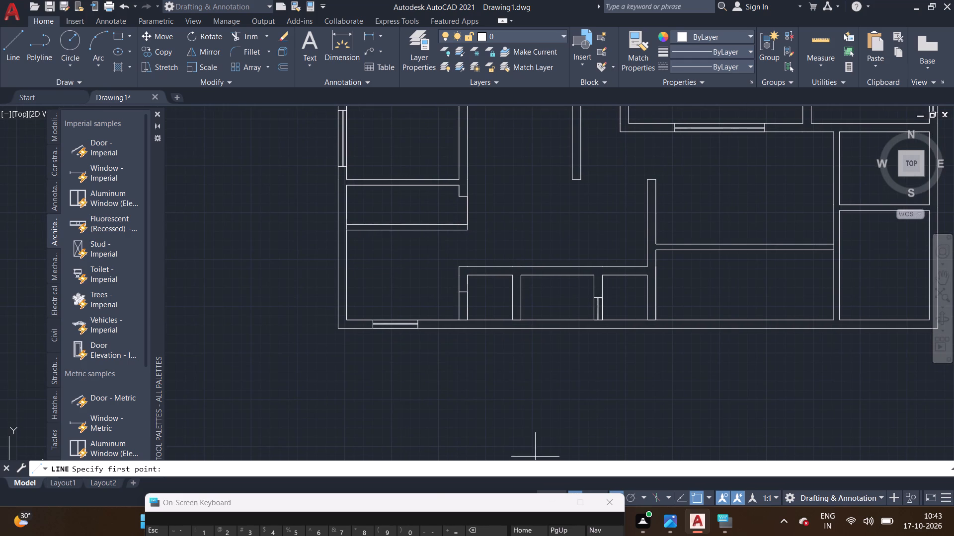
{"action": "scroll", "coordinate": [503, 309], "scroll_direction": "up", "scroll_amount": 1}
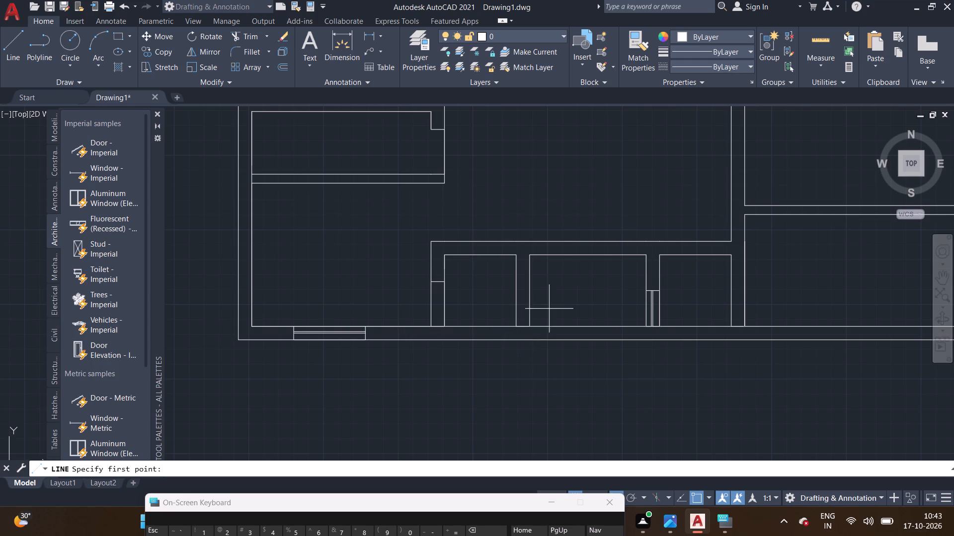
{"action": "scroll", "coordinate": [553, 300], "scroll_direction": "up", "scroll_amount": 2}
{"action": "middle_click_drag", "start_coordinate": [552, 294], "coordinate": [587, 337]}
{"action": "scroll", "coordinate": [583, 337], "scroll_direction": "down", "scroll_amount": 1}
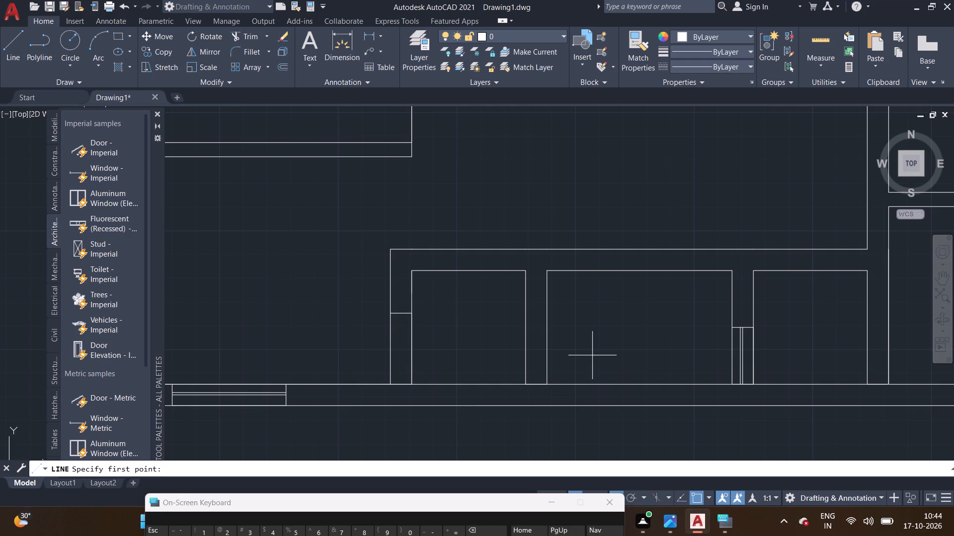
{"action": "middle_click_drag", "start_coordinate": [595, 348], "coordinate": [629, 343]}
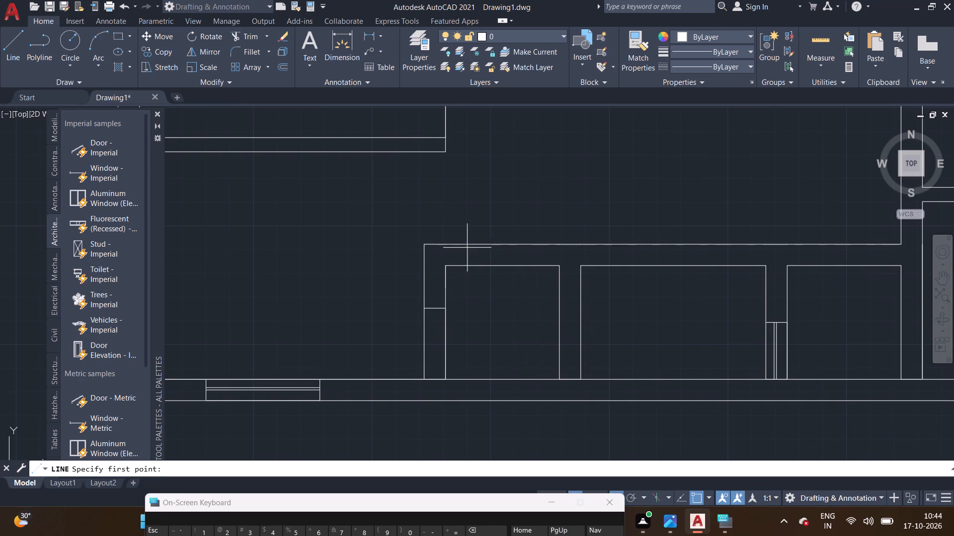
{"action": "middle_click_drag", "start_coordinate": [312, 260], "coordinate": [327, 285]}
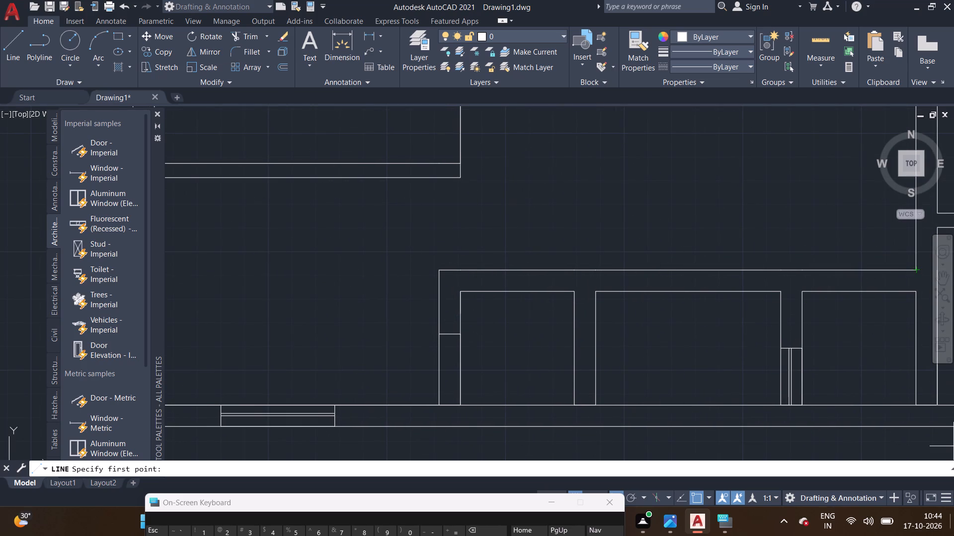
{"action": "double_click", "coordinate": [9, 54]}
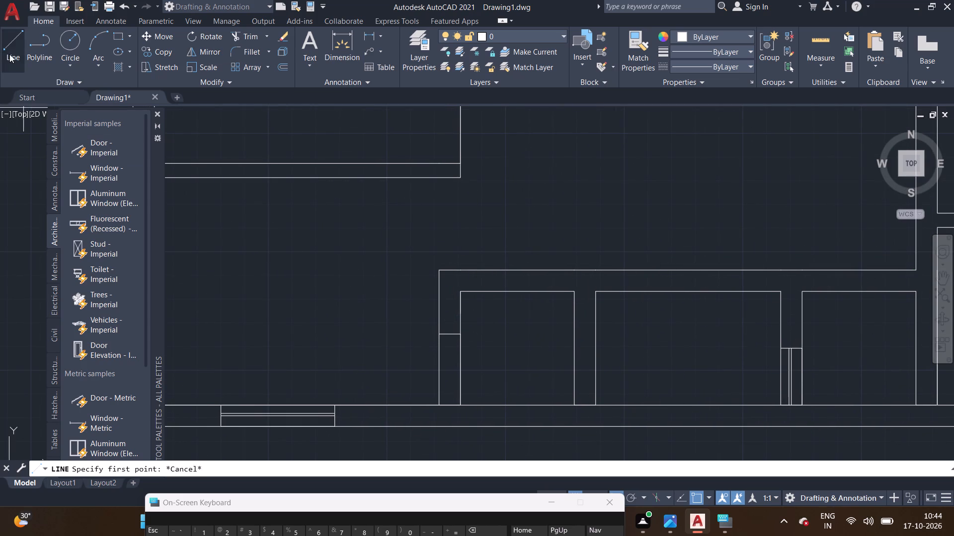
{"action": "middle_click_drag", "start_coordinate": [613, 310], "coordinate": [613, 311]}
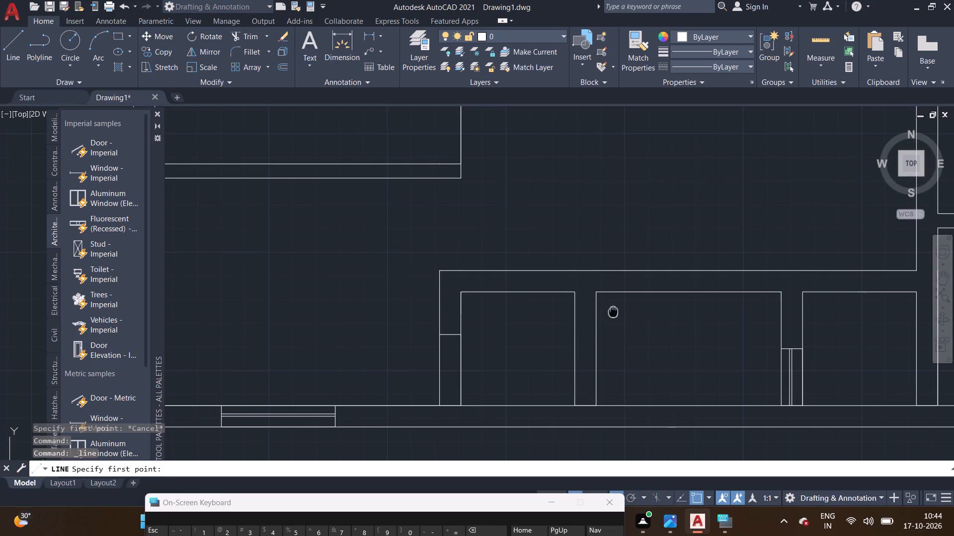
{"action": "middle_click_drag", "start_coordinate": [613, 311], "coordinate": [578, 300]}
{"action": "scroll", "coordinate": [575, 288], "scroll_direction": "up", "scroll_amount": 2}
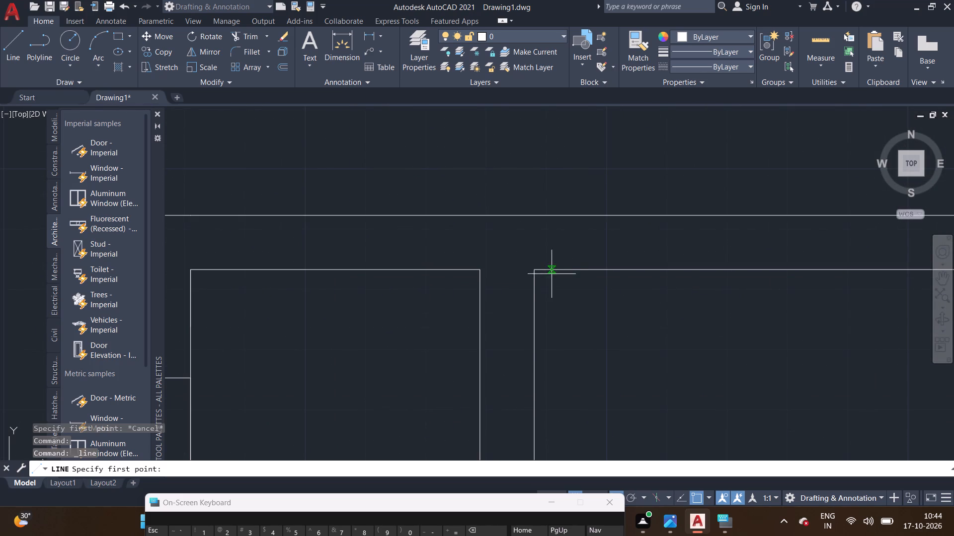
{"action": "left_click", "coordinate": [537, 270]}
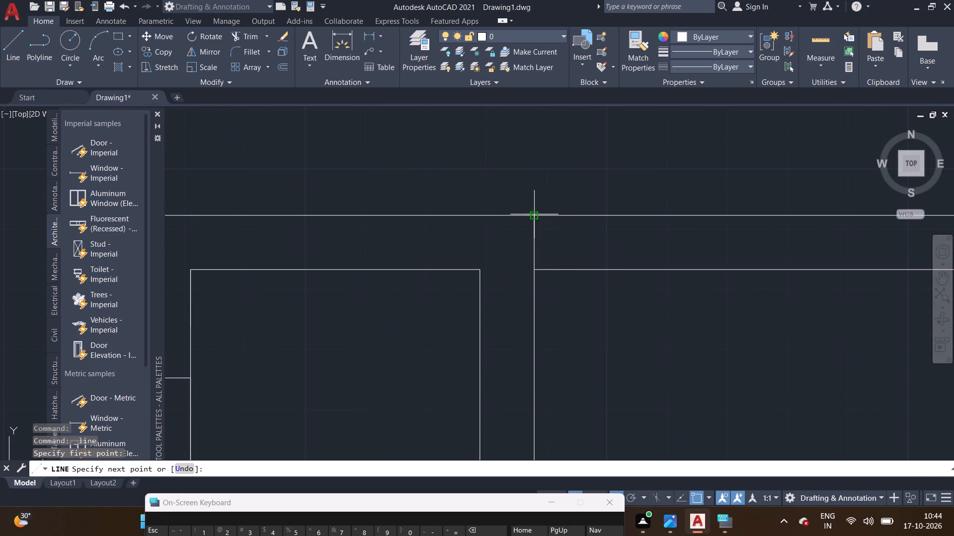
{"action": "left_click", "coordinate": [534, 214]}
{"action": "right_click", "coordinate": [536, 214]}
{"action": "double_click", "coordinate": [553, 217]}
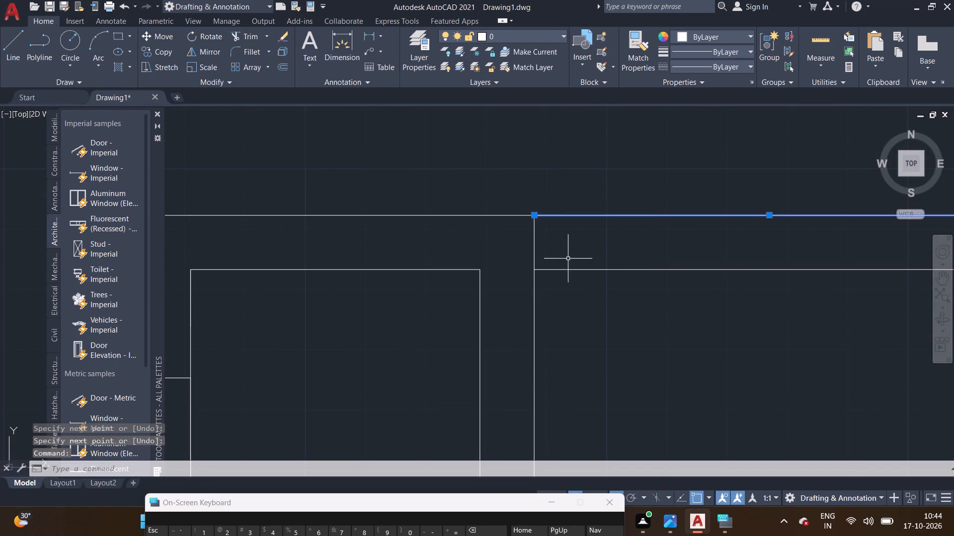
{"action": "scroll", "coordinate": [565, 213], "scroll_direction": "down", "scroll_amount": 1}
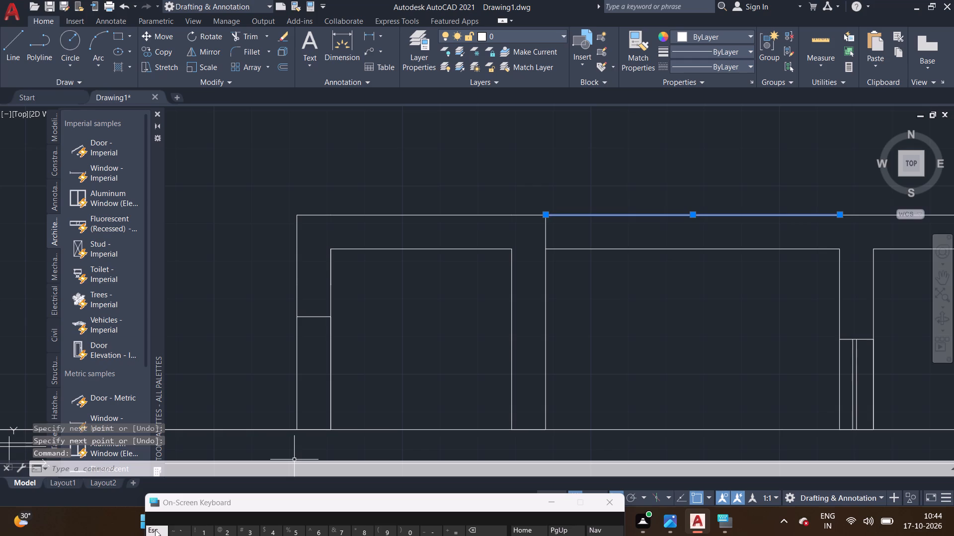
{"action": "key", "text": "Escape"}
Draw the opening's west jamb across the middle small south room's north wall, a short distance east of the room's northwest inner corner.
{"action": "middle_click_drag", "start_coordinate": [612, 365], "coordinate": [570, 352]}
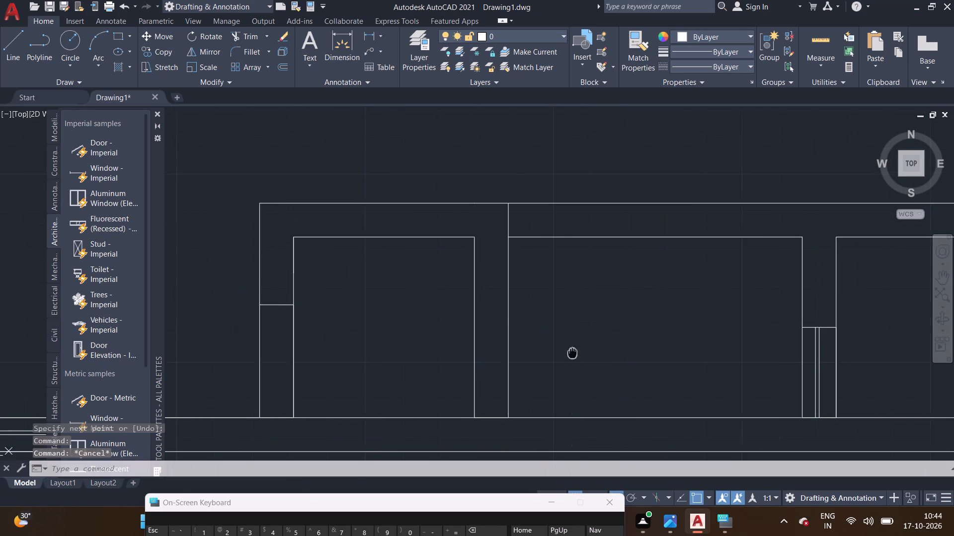
{"action": "middle_click_drag", "start_coordinate": [570, 352], "coordinate": [569, 351]}
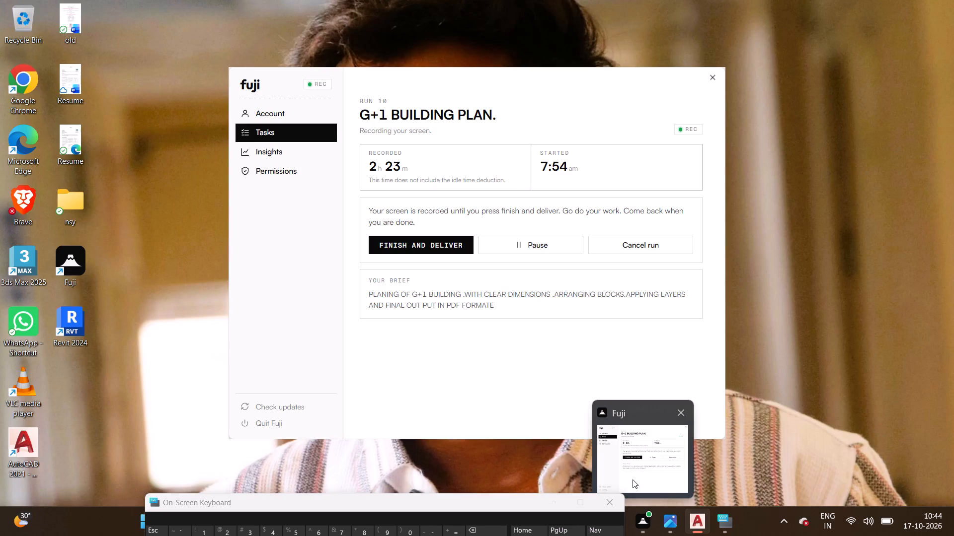
{"action": "middle_click_drag", "start_coordinate": [526, 316], "coordinate": [557, 314]}
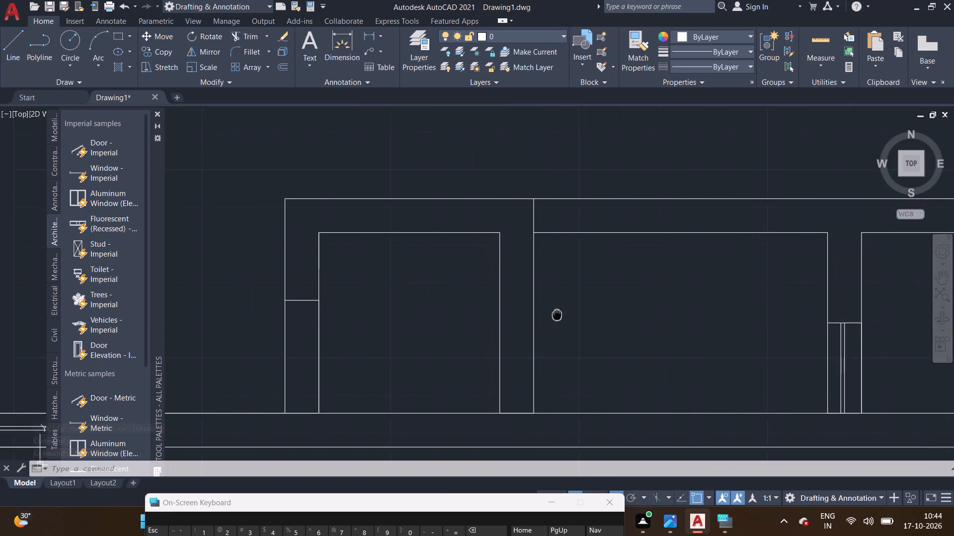
{"action": "middle_click_drag", "start_coordinate": [557, 314], "coordinate": [575, 323]}
{"action": "scroll", "coordinate": [576, 323], "scroll_direction": "down", "scroll_amount": 1}
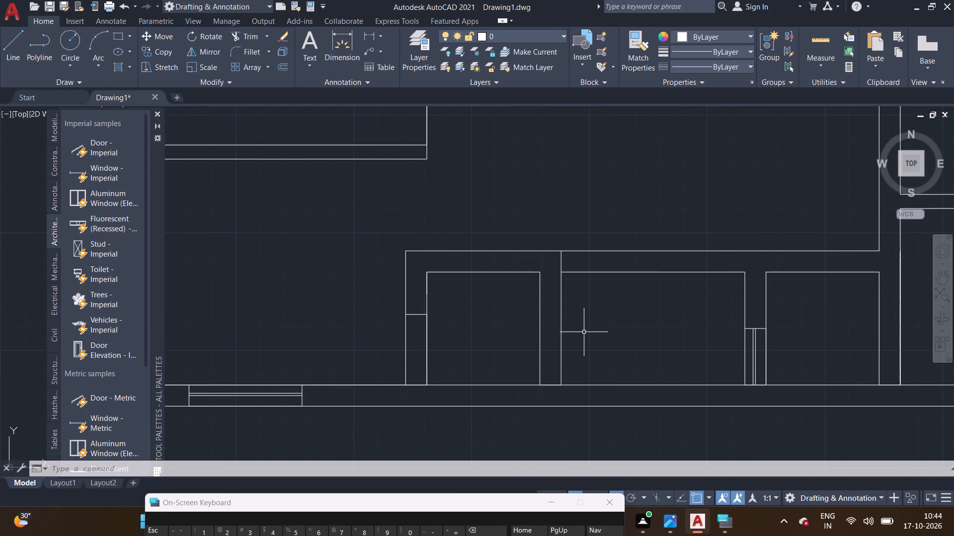
{"action": "middle_click_drag", "start_coordinate": [588, 319], "coordinate": [558, 308]}
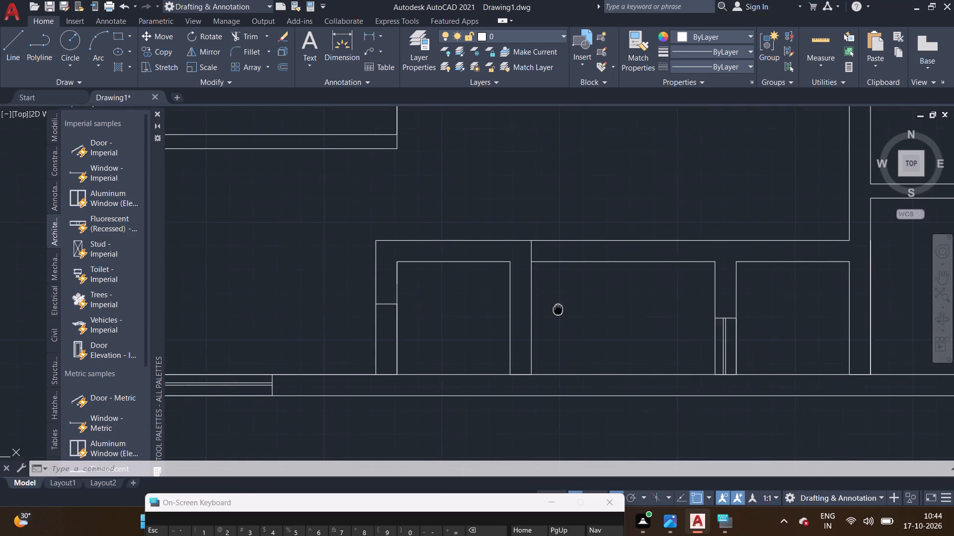
{"action": "middle_click_drag", "start_coordinate": [558, 308], "coordinate": [533, 300]}
{"action": "scroll", "coordinate": [530, 296], "scroll_direction": "up", "scroll_amount": 1}
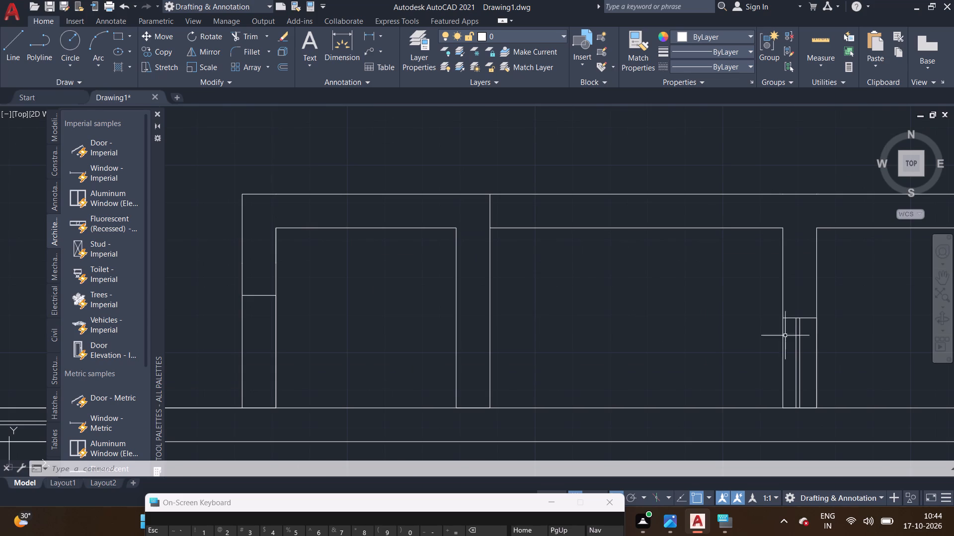
{"action": "left_click", "coordinate": [13, 44]}
{"action": "scroll", "coordinate": [514, 262], "scroll_direction": "up", "scroll_amount": 1}
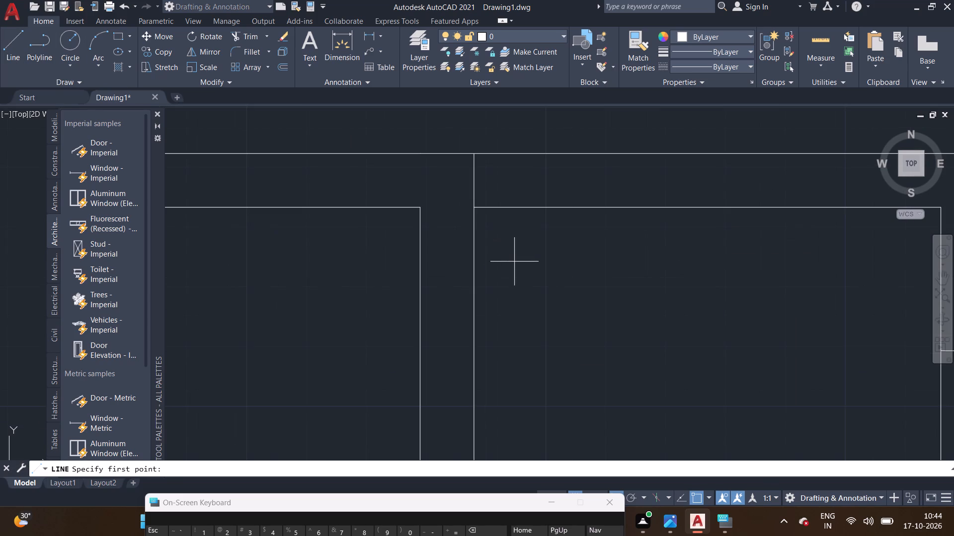
{"action": "middle_click_drag", "start_coordinate": [514, 262], "coordinate": [409, 305]}
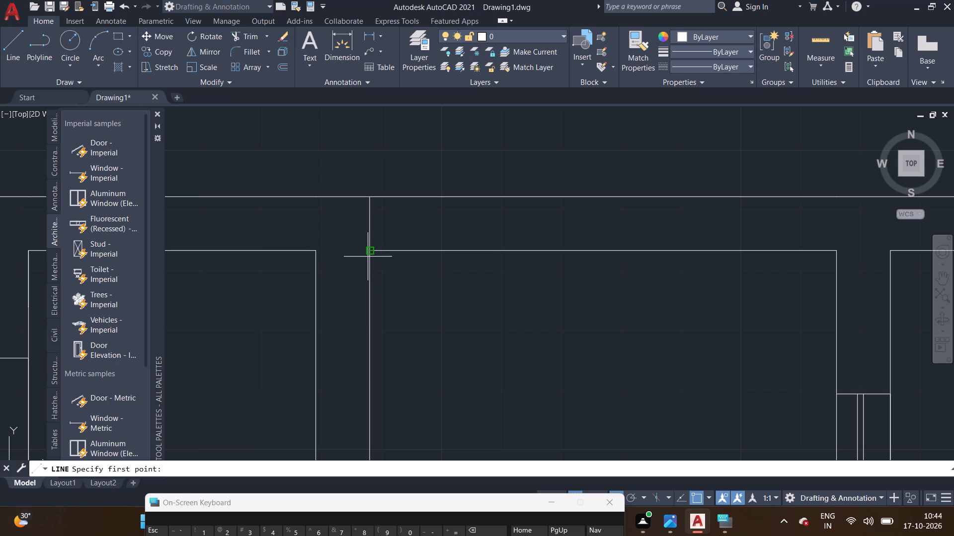
{"action": "scroll", "coordinate": [376, 260], "scroll_direction": "down", "scroll_amount": 3}
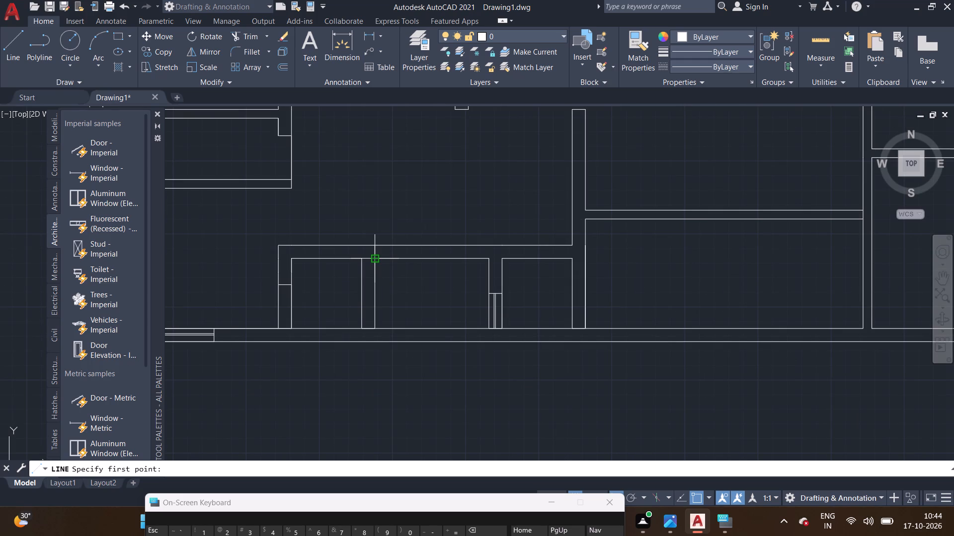
{"action": "scroll", "coordinate": [376, 260], "scroll_direction": "up", "scroll_amount": 3}
{"action": "double_click", "coordinate": [357, 249]}
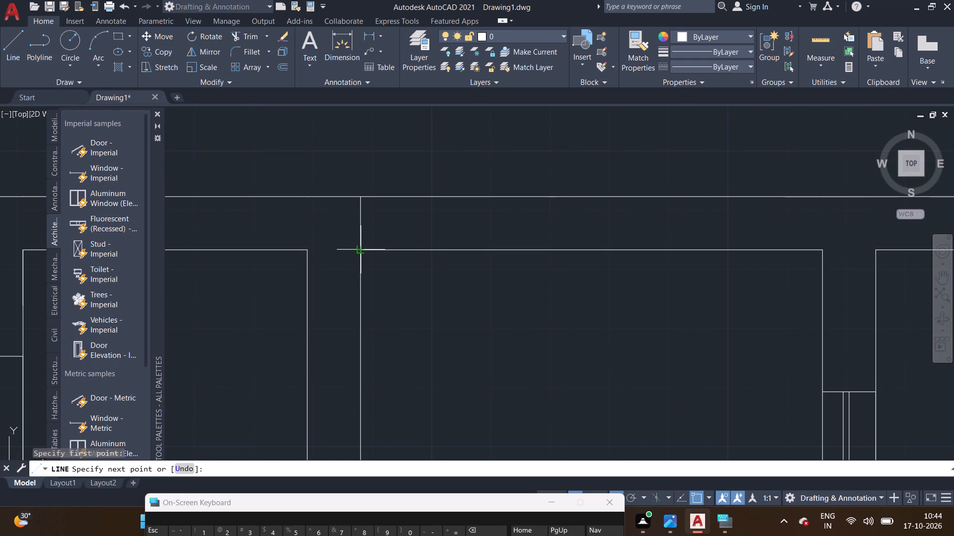
{"action": "left_click", "coordinate": [390, 251]}
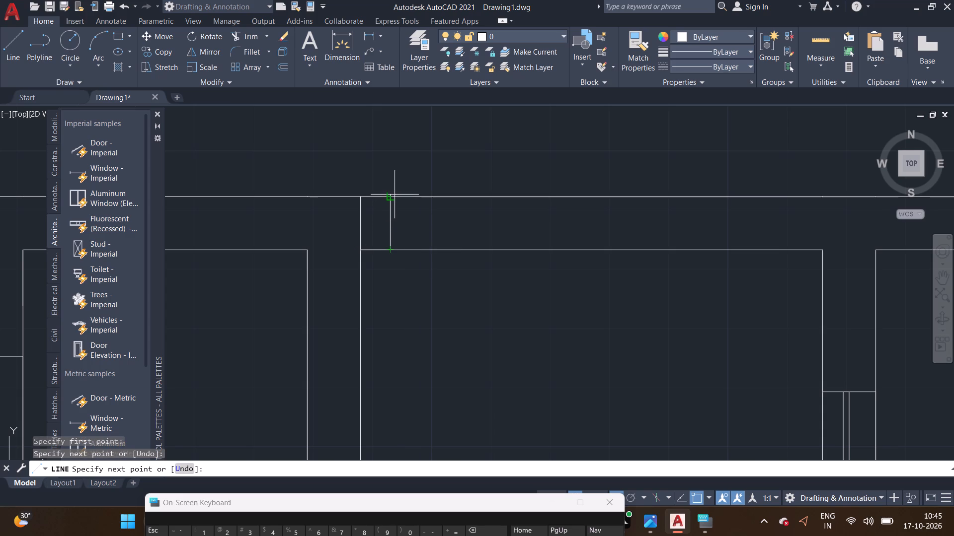
{"action": "double_click", "coordinate": [390, 198]}
{"action": "right_click", "coordinate": [399, 201]}
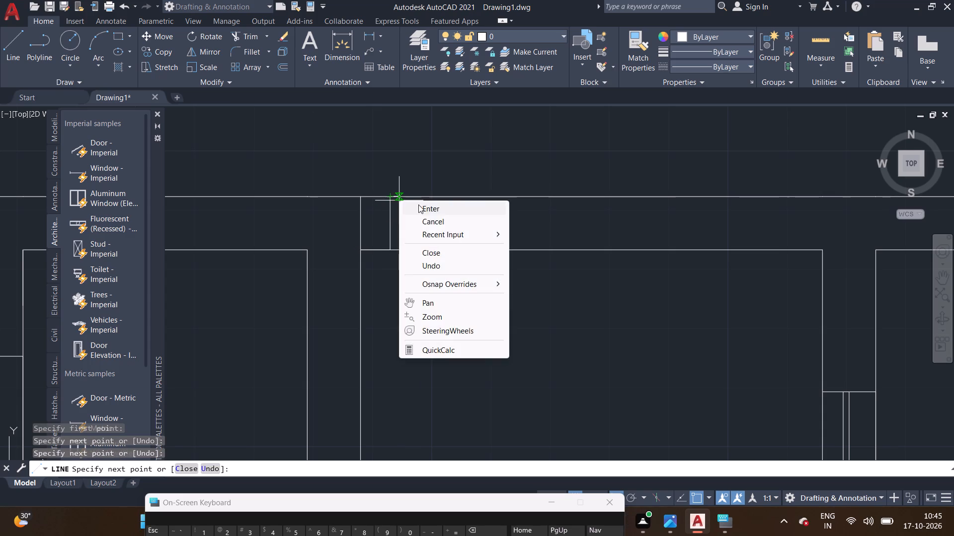
{"action": "left_click", "coordinate": [419, 206]}
{"action": "left_click", "coordinate": [419, 209]}
{"action": "double_click", "coordinate": [493, 234]}
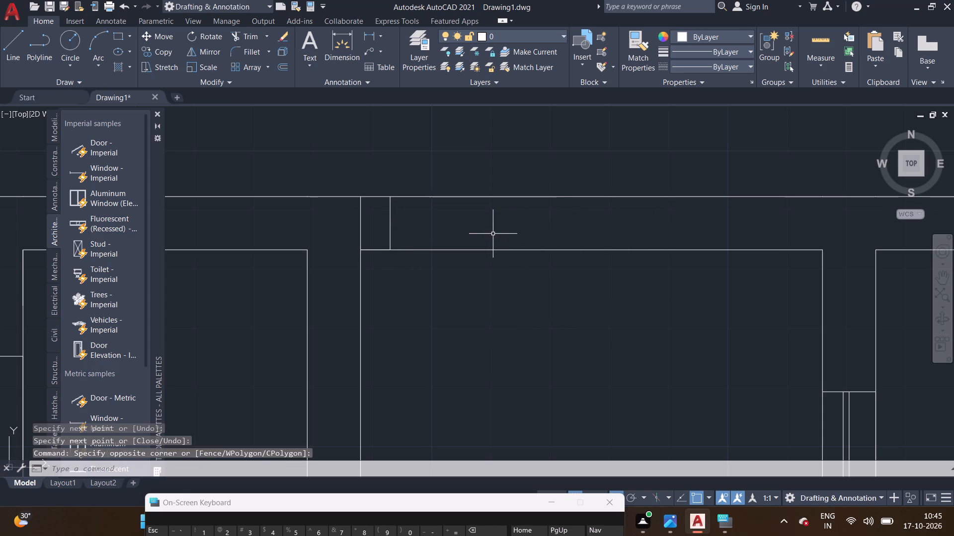
Draw a line 3' east from the new jamb's south end along the inner wall face, continuing north across the wall as the second jamb.
{"action": "scroll", "coordinate": [484, 282], "scroll_direction": "down", "scroll_amount": 2}
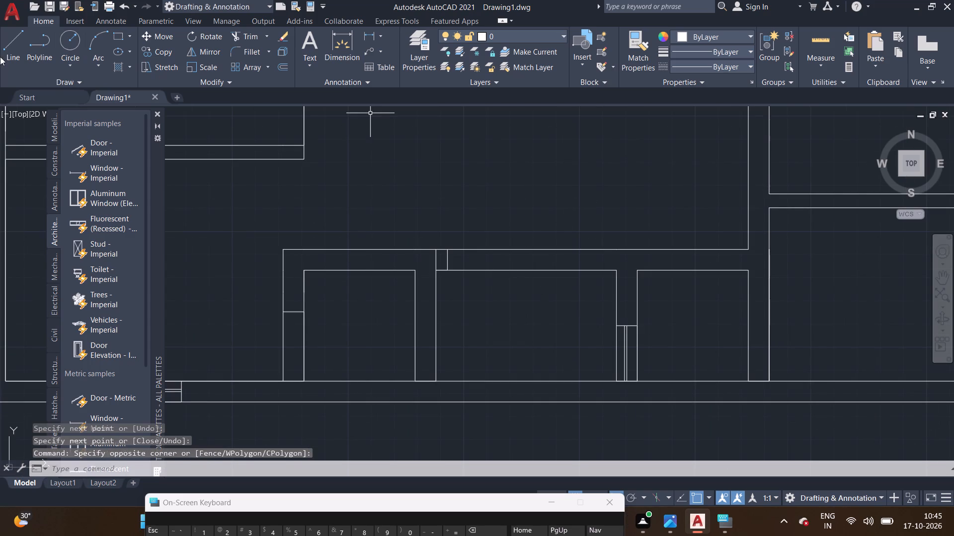
{"action": "left_click", "coordinate": [16, 53]}
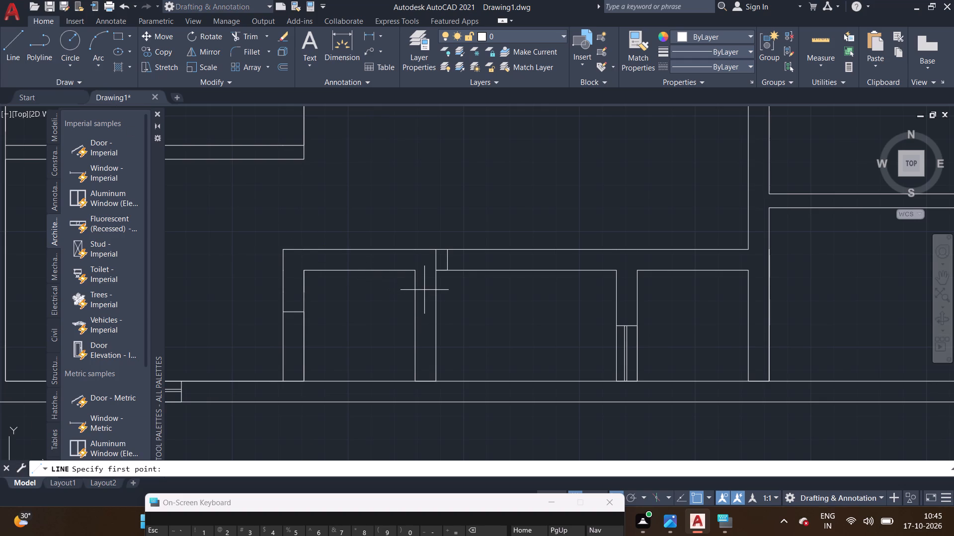
{"action": "scroll", "coordinate": [424, 290], "scroll_direction": "up", "scroll_amount": 2}
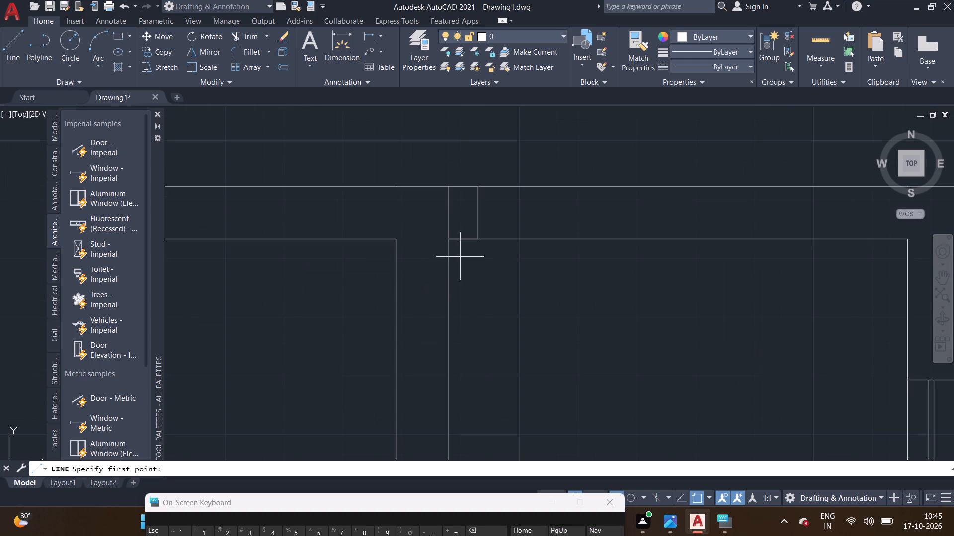
{"action": "left_click", "coordinate": [480, 237]}
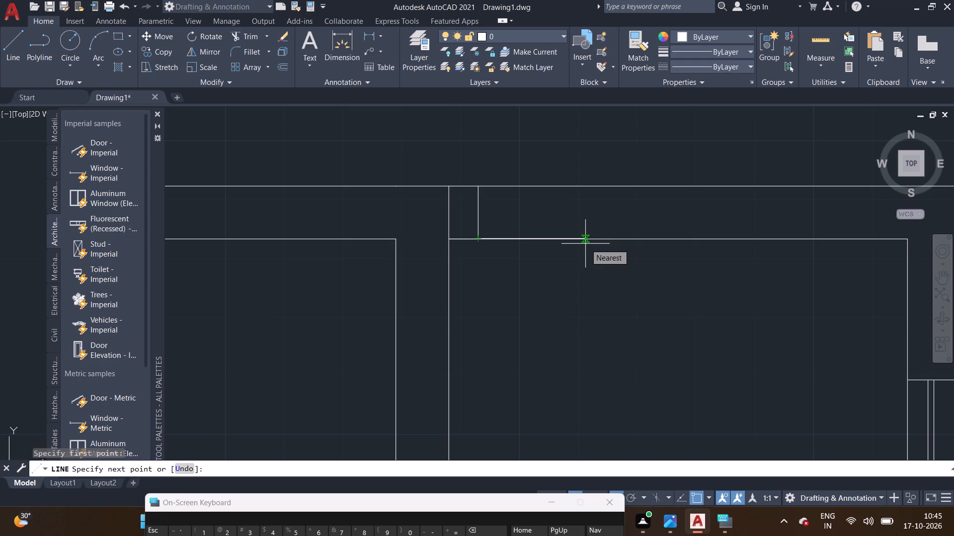
{"action": "type", "text": "3'"}
{"action": "key", "text": "Return"}
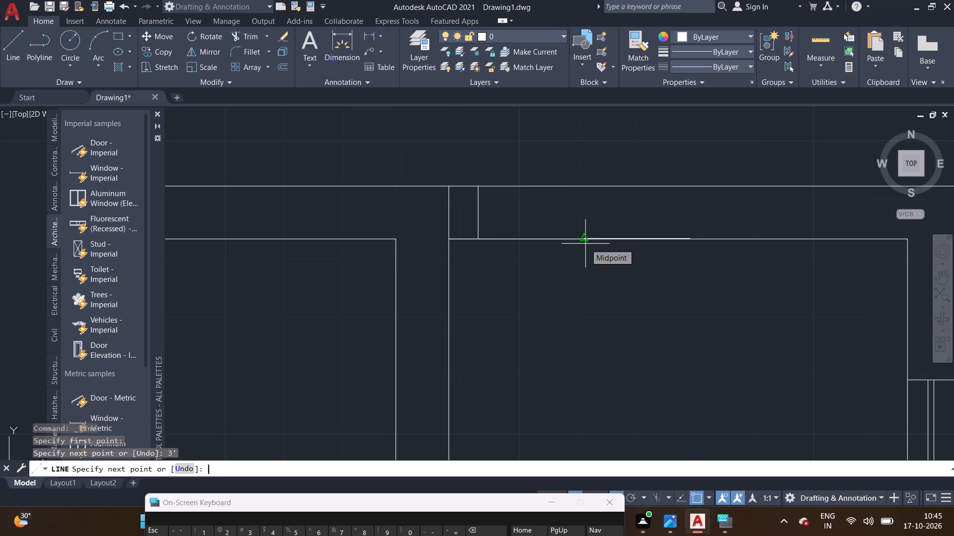
{"action": "left_click", "coordinate": [688, 183]}
{"action": "right_click", "coordinate": [688, 183]}
{"action": "left_click", "coordinate": [699, 187]}
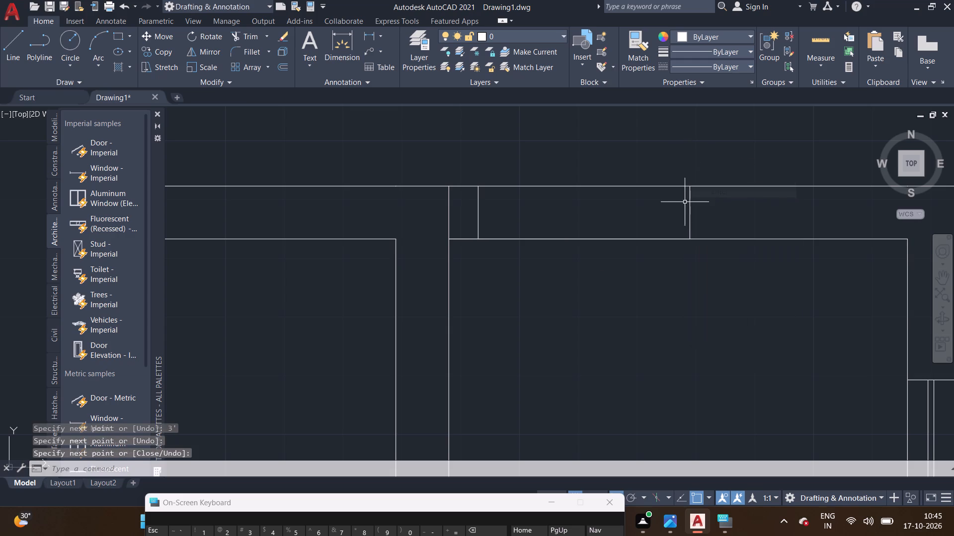
Trim both wall face lines between the two jambs to clear the 3' opening in the middle small south room's north wall.
{"action": "scroll", "coordinate": [634, 233], "scroll_direction": "down", "scroll_amount": 2}
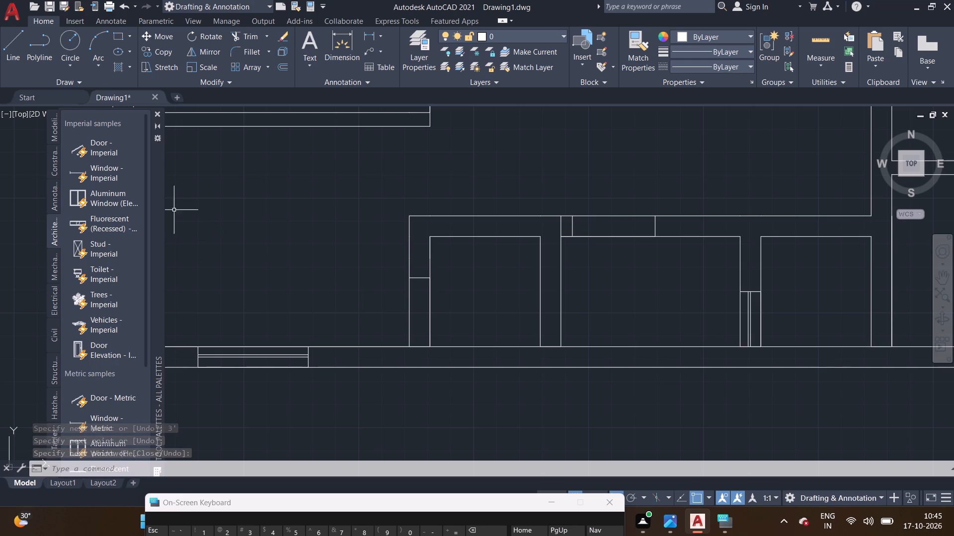
{"action": "middle_click", "coordinate": [156, 205]}
{"action": "middle_click_drag", "start_coordinate": [276, 189], "coordinate": [254, 191]}
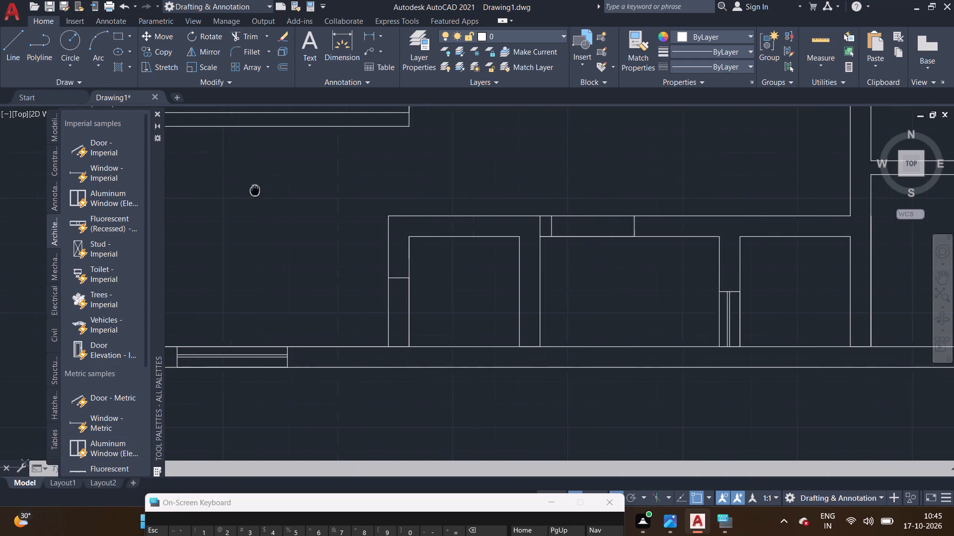
{"action": "middle_click_drag", "start_coordinate": [254, 191], "coordinate": [149, 217]}
{"action": "middle_click_drag", "start_coordinate": [428, 231], "coordinate": [318, 229]}
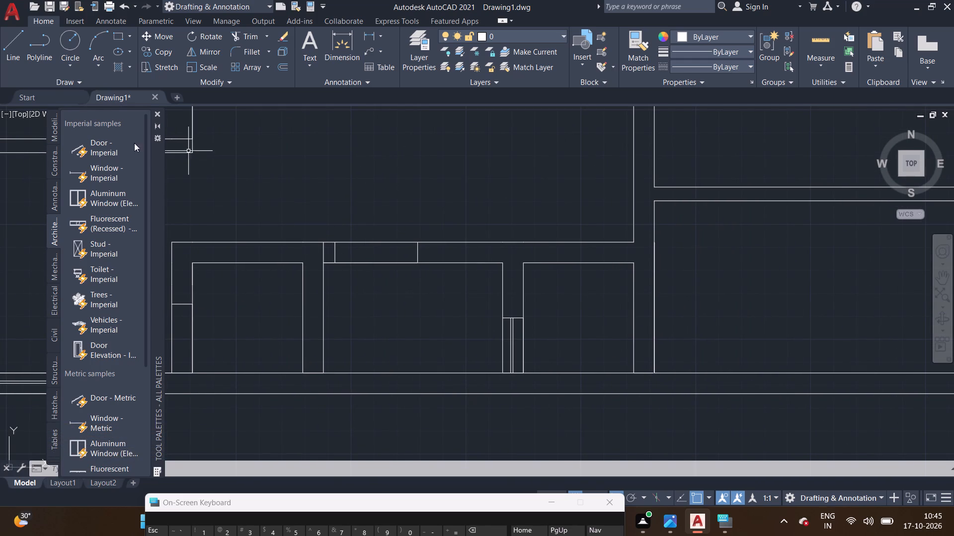
{"action": "left_click", "coordinate": [250, 38]}
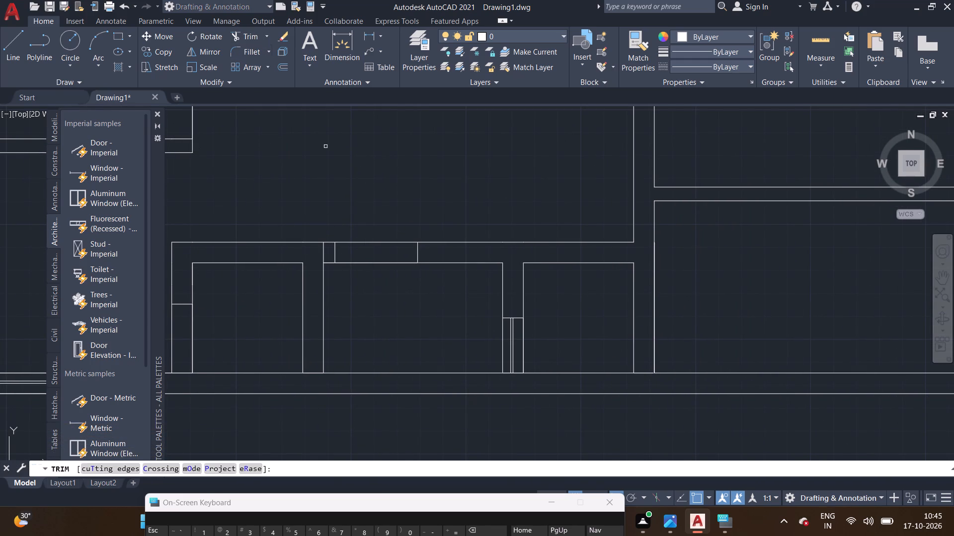
{"action": "left_click_drag", "start_coordinate": [362, 226], "coordinate": [376, 275]}
{"action": "left_click", "coordinate": [376, 275]}
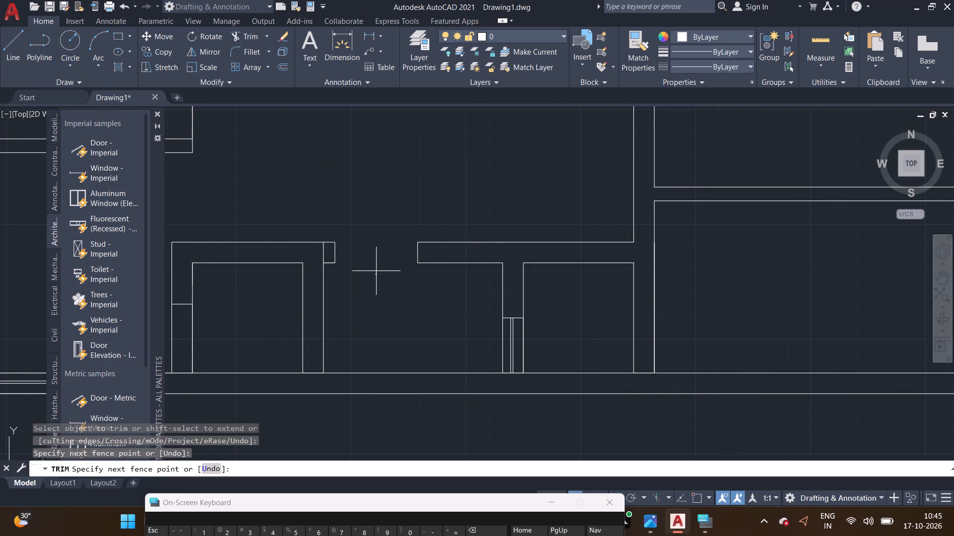
{"action": "scroll", "coordinate": [375, 268], "scroll_direction": "up", "scroll_amount": 1}
{"action": "scroll", "coordinate": [375, 268], "scroll_direction": "down", "scroll_amount": 2}
{"action": "middle_click_drag", "start_coordinate": [371, 270], "coordinate": [326, 275]}
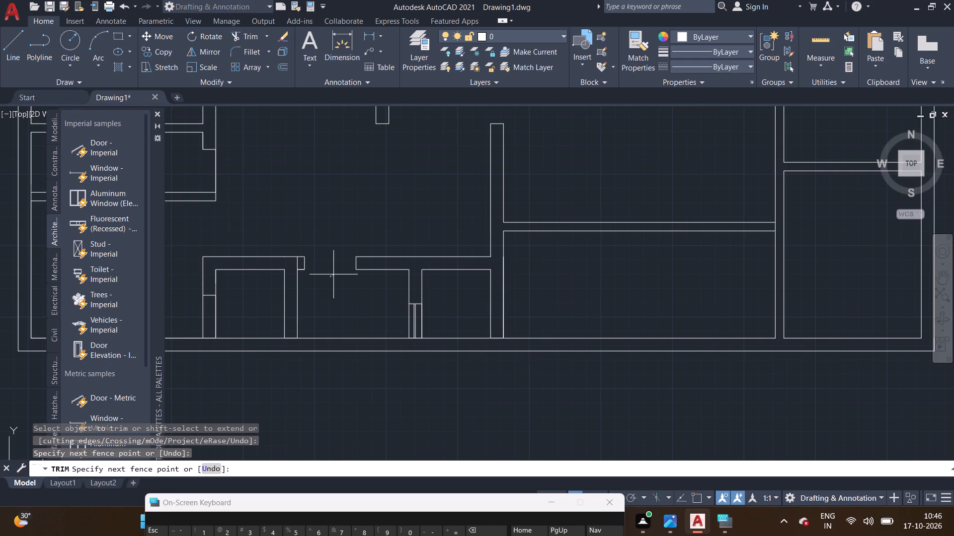
{"action": "left_click", "coordinate": [333, 274]}
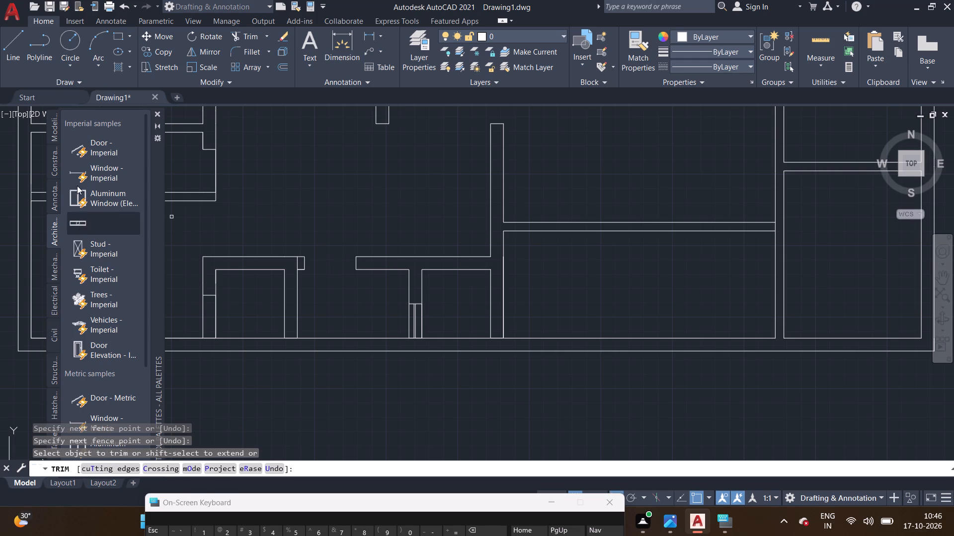
Draw a line 3' east along the wide south room's north wall from its west junction, continuing south across the wall as the opening's east jamb.
{"action": "left_click", "coordinate": [3, 66]}
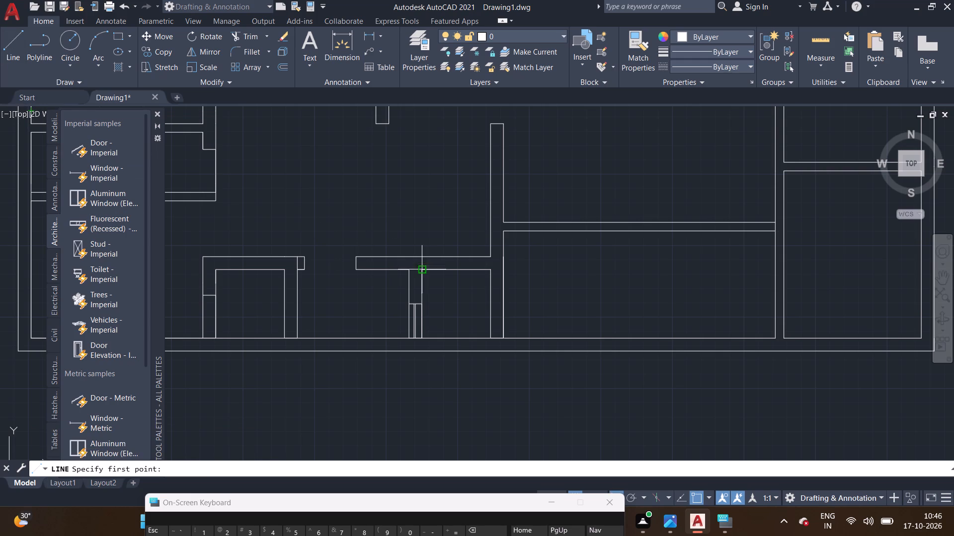
{"action": "middle_click_drag", "start_coordinate": [434, 291], "coordinate": [392, 282]}
{"action": "scroll", "coordinate": [381, 272], "scroll_direction": "up", "scroll_amount": 2}
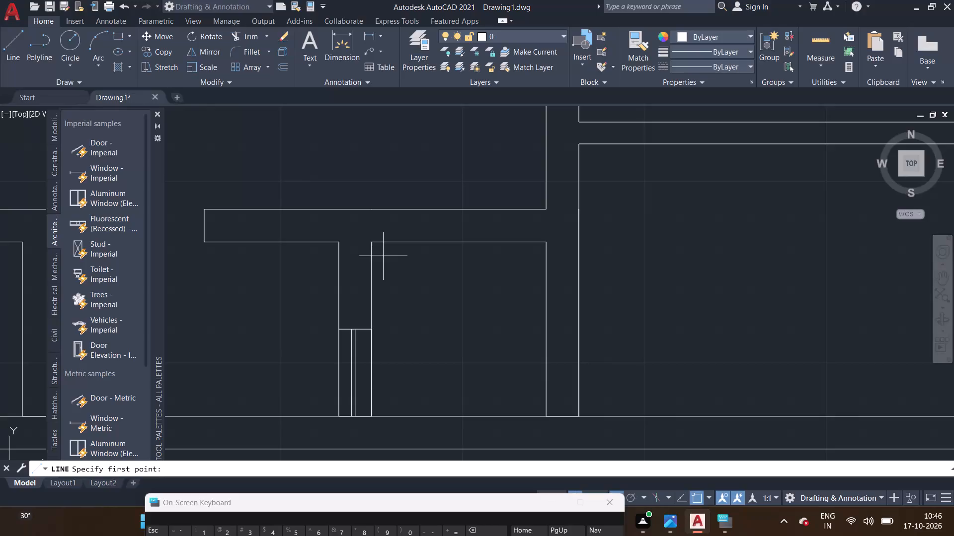
{"action": "scroll", "coordinate": [392, 288], "scroll_direction": "down", "scroll_amount": 2}
{"action": "middle_click_drag", "start_coordinate": [394, 302], "coordinate": [458, 328]}
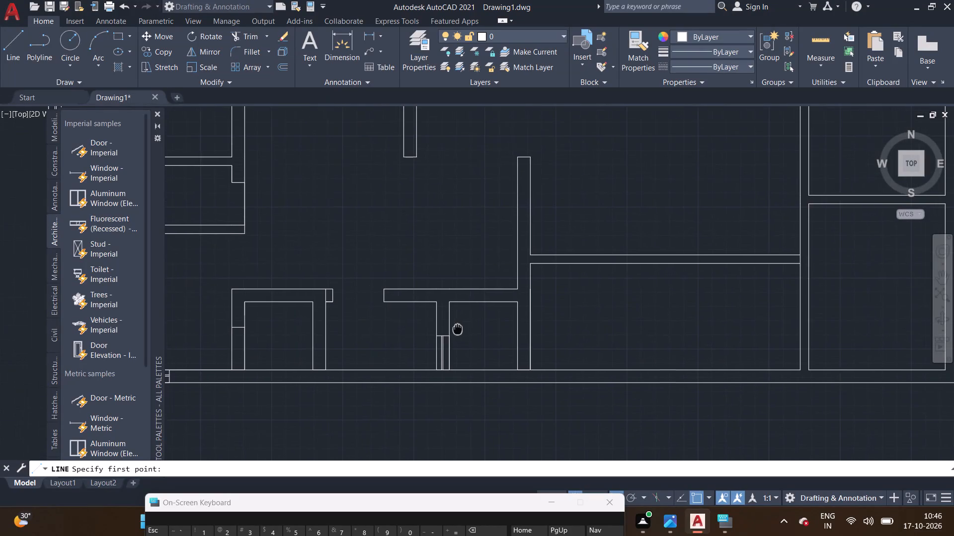
{"action": "middle_click_drag", "start_coordinate": [458, 328], "coordinate": [458, 329]}
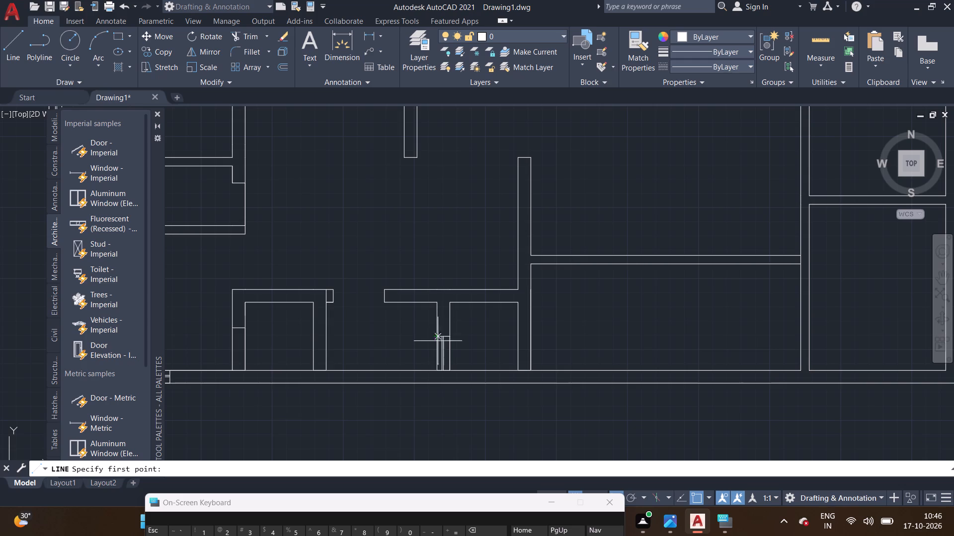
{"action": "middle_click_drag", "start_coordinate": [490, 340], "coordinate": [465, 363]}
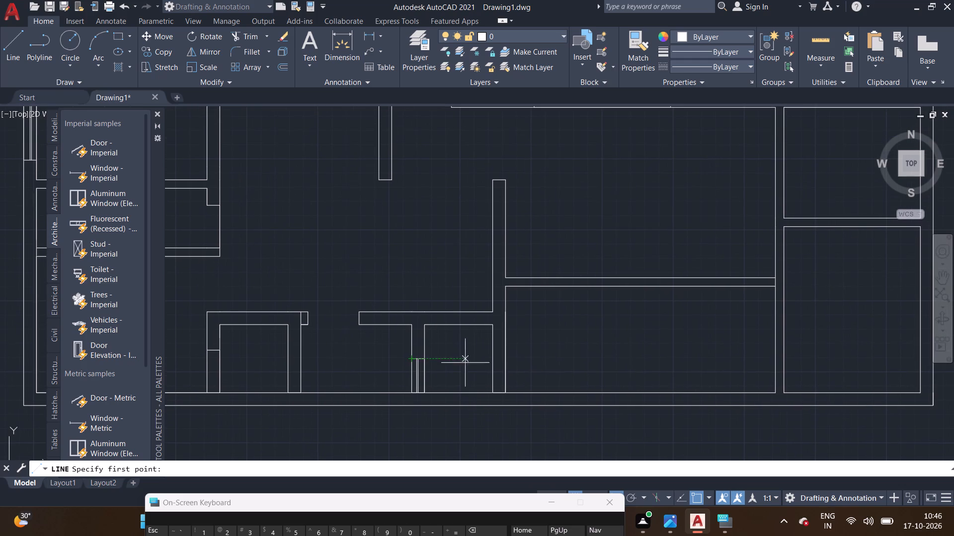
{"action": "middle_click_drag", "start_coordinate": [590, 360], "coordinate": [590, 394]}
{"action": "scroll", "coordinate": [590, 394], "scroll_direction": "down", "scroll_amount": 1}
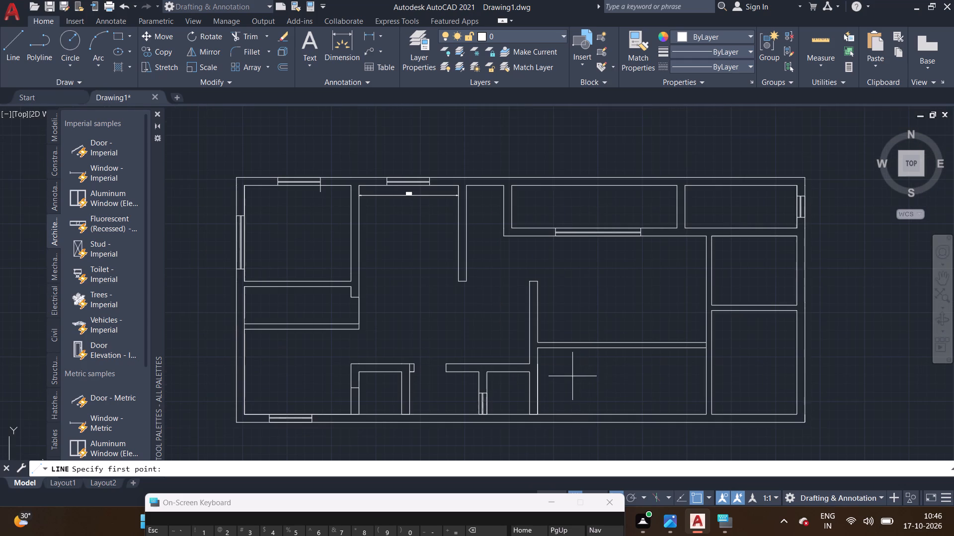
{"action": "scroll", "coordinate": [567, 364], "scroll_direction": "up", "scroll_amount": 1}
{"action": "scroll", "coordinate": [520, 338], "scroll_direction": "up", "scroll_amount": 2}
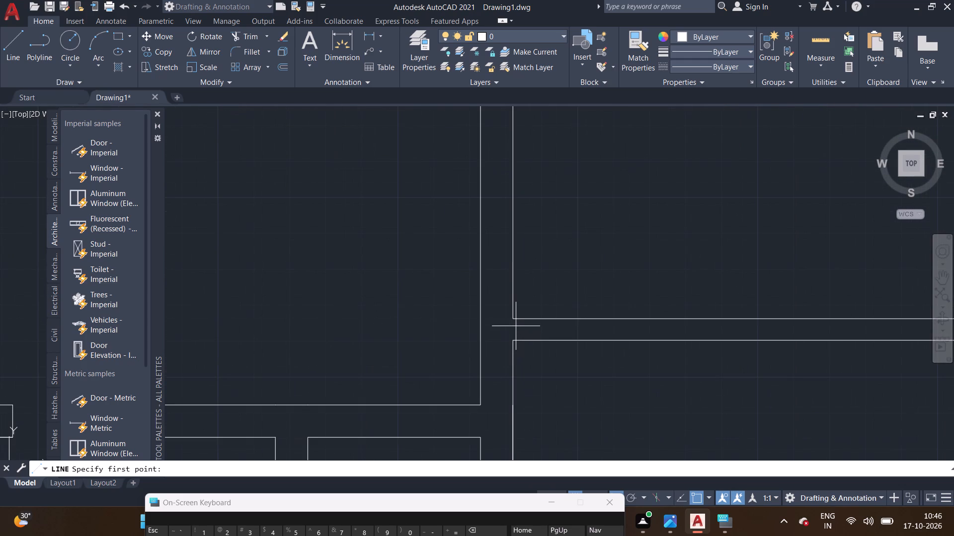
{"action": "double_click", "coordinate": [513, 321]}
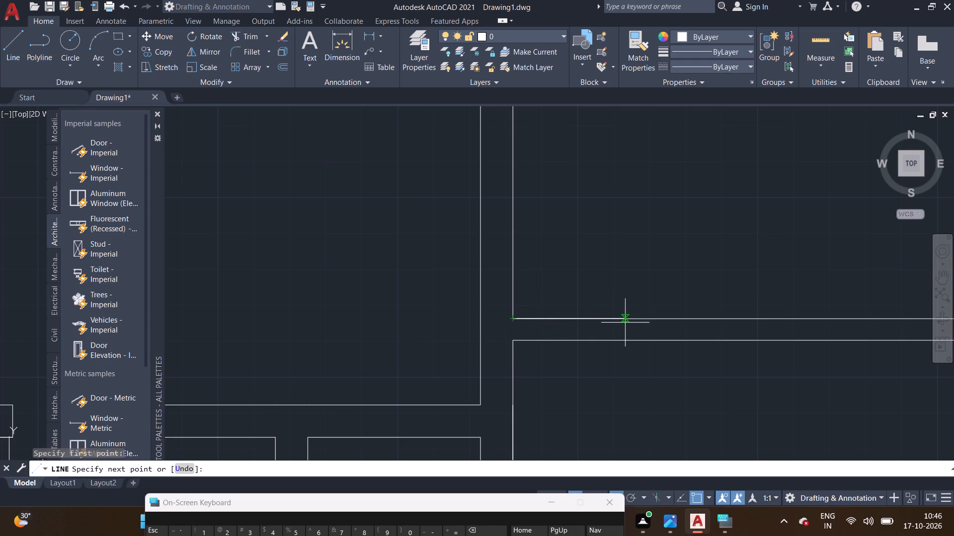
{"action": "type", "text": "3'"}
{"action": "key", "text": "Return"}
{"action": "left_click", "coordinate": [643, 342]}
{"action": "right_click", "coordinate": [643, 341]}
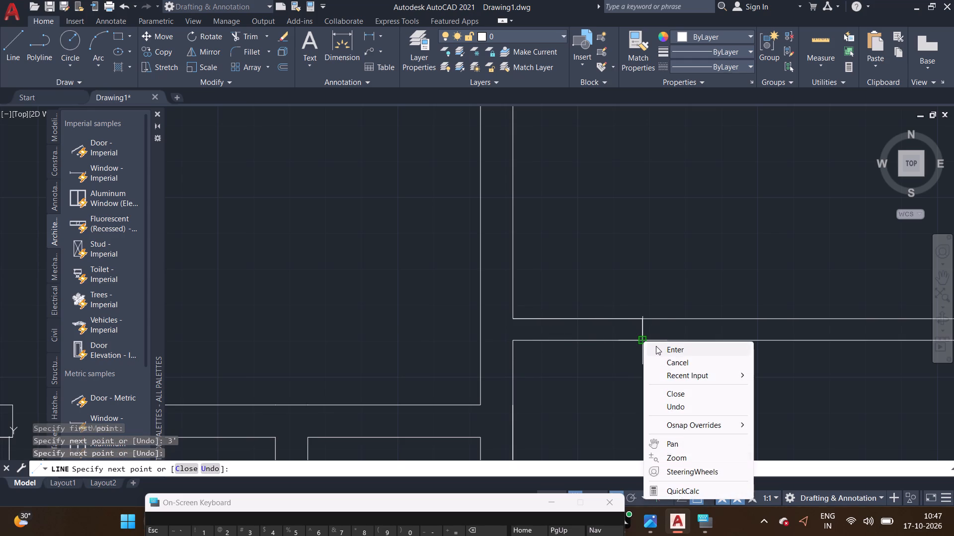
{"action": "left_click", "coordinate": [657, 347]}
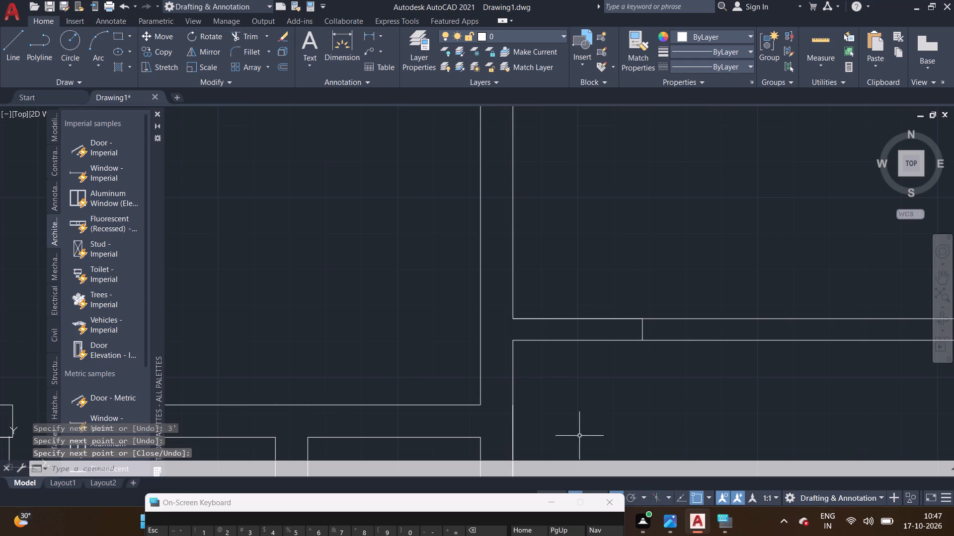
Draw a line across the west end of the wide south room's north wall, joining its two faces as the opening's west jamb.
{"action": "left_click", "coordinate": [12, 47]}
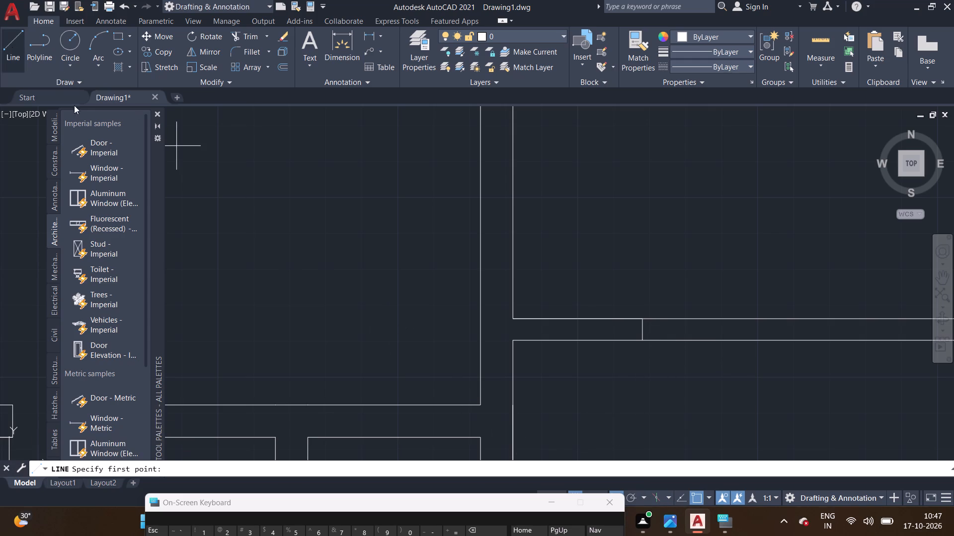
{"action": "double_click", "coordinate": [511, 311]}
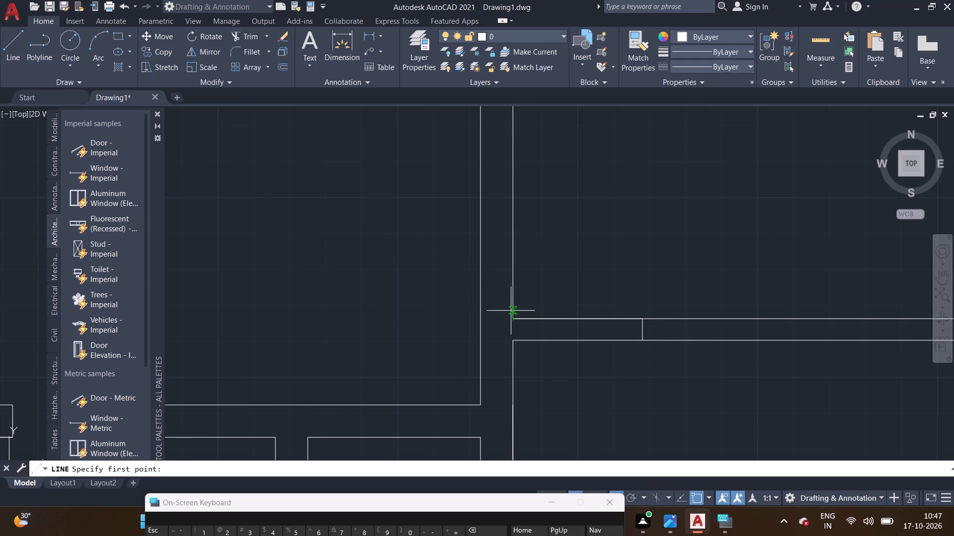
{"action": "left_click", "coordinate": [515, 338]}
{"action": "right_click", "coordinate": [514, 338]}
{"action": "left_click", "coordinate": [527, 342]}
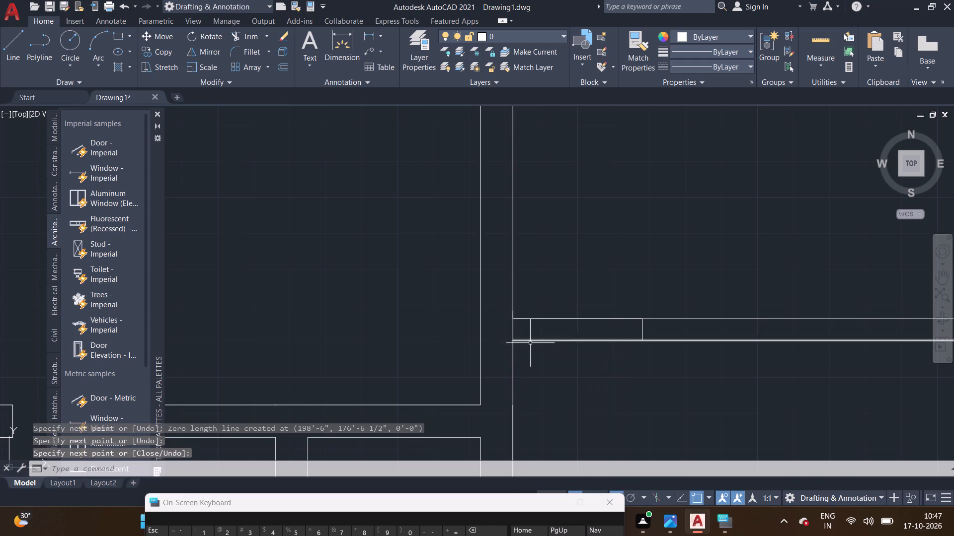
Trim both wall face lines between the two jambs to clear the 3' opening in the wide south room's north wall.
{"action": "scroll", "coordinate": [541, 343], "scroll_direction": "down", "scroll_amount": 1}
{"action": "middle_click_drag", "start_coordinate": [550, 332], "coordinate": [506, 316]}
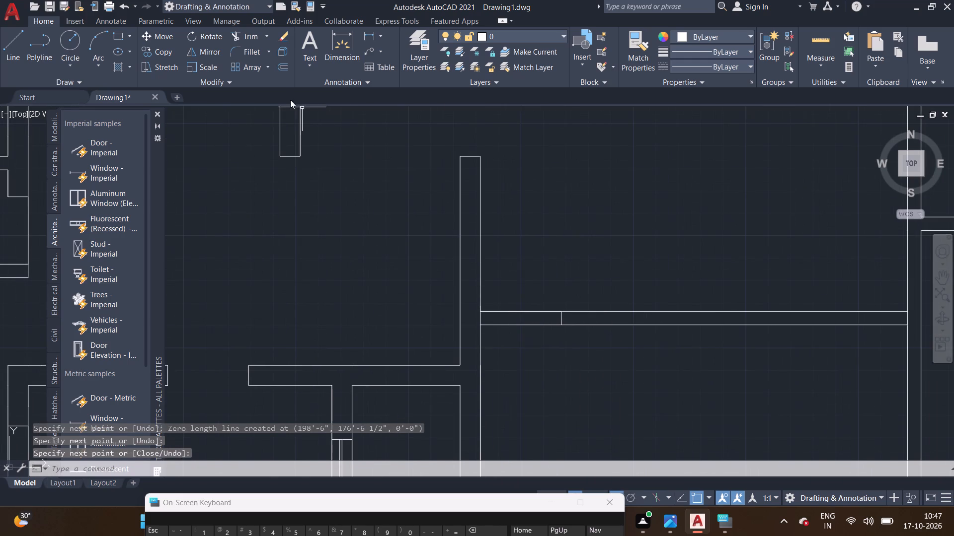
{"action": "left_click", "coordinate": [258, 37]}
{"action": "left_click_drag", "start_coordinate": [519, 279], "coordinate": [530, 365]}
{"action": "left_click", "coordinate": [530, 365]}
{"action": "scroll", "coordinate": [527, 361], "scroll_direction": "down", "scroll_amount": 2}
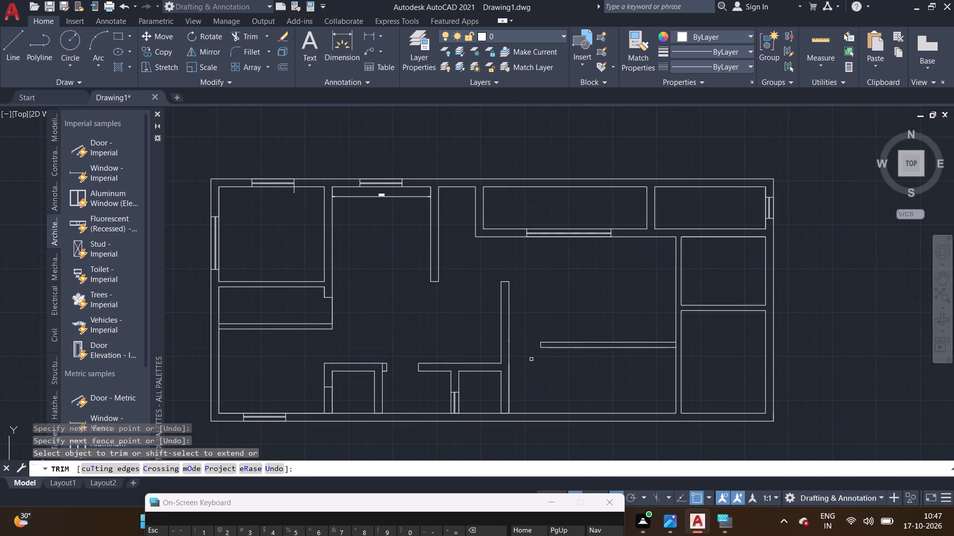
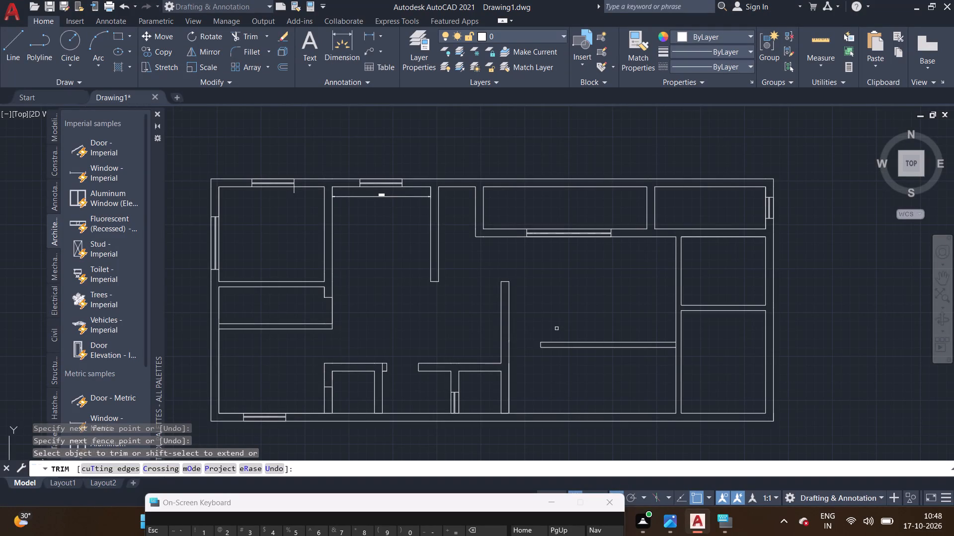
End the trim and examine the plan's northern rooms and east side for walls still lacking openings.
{"action": "middle_click_drag", "start_coordinate": [554, 328], "coordinate": [537, 324]}
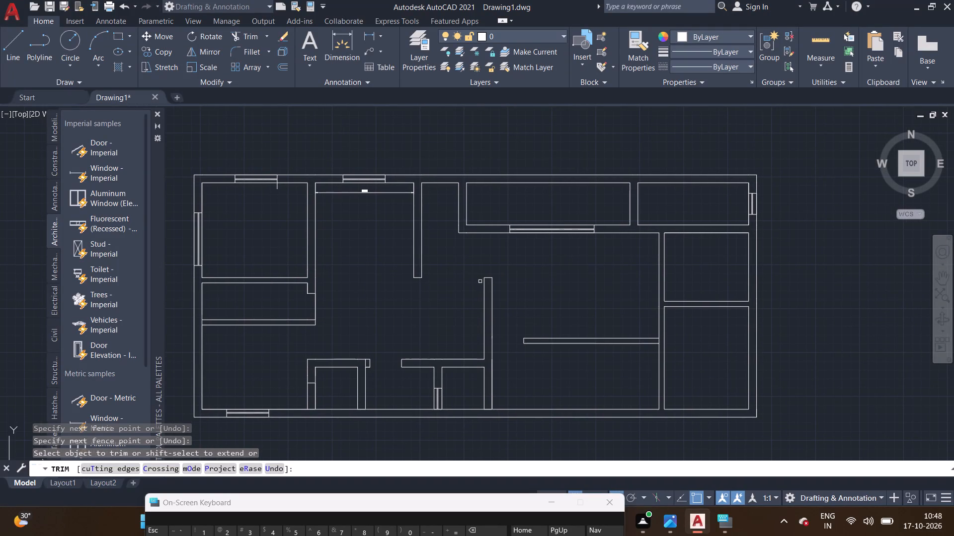
{"action": "right_click", "coordinate": [379, 150]}
{"action": "double_click", "coordinate": [387, 154]}
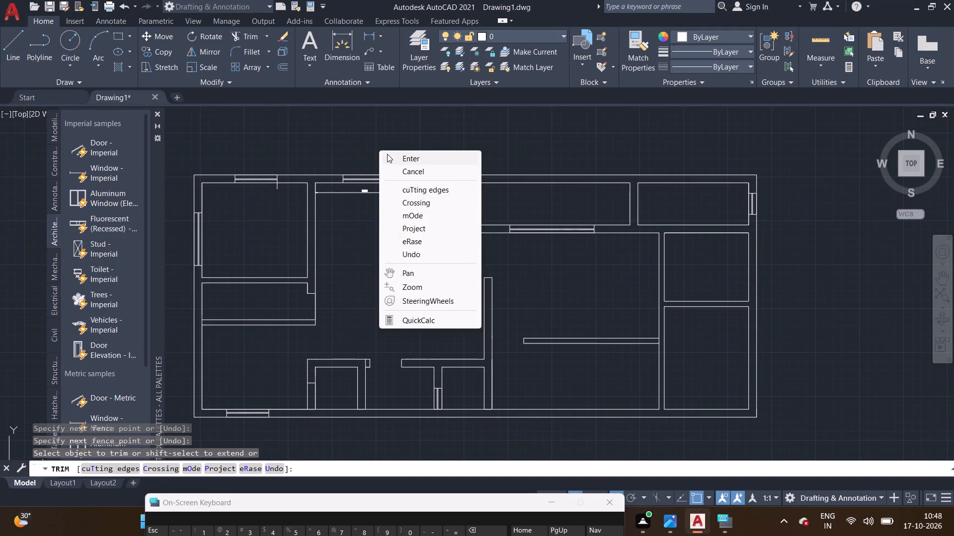
{"action": "left_click", "coordinate": [392, 157]}
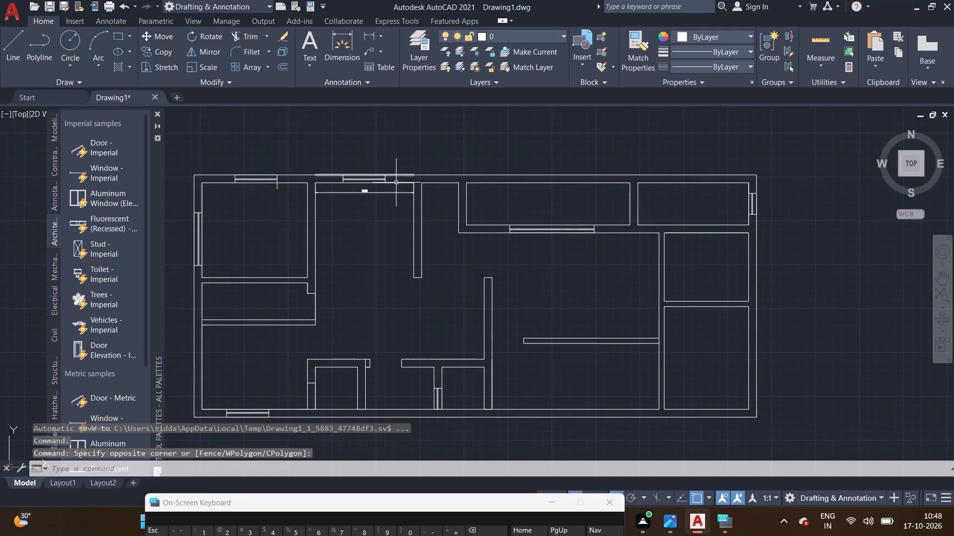
{"action": "middle_click_drag", "start_coordinate": [392, 342], "coordinate": [396, 354]}
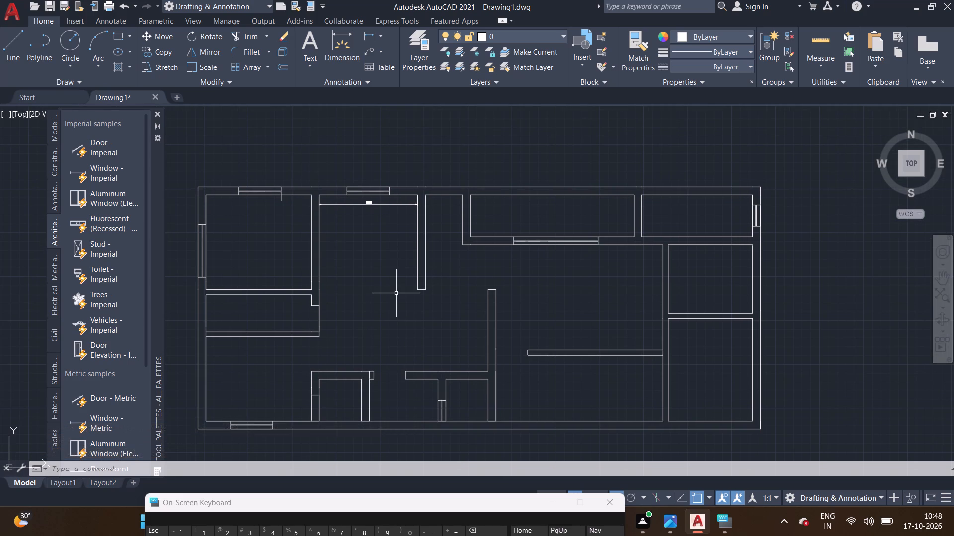
{"action": "middle_click_drag", "start_coordinate": [386, 259], "coordinate": [392, 315]}
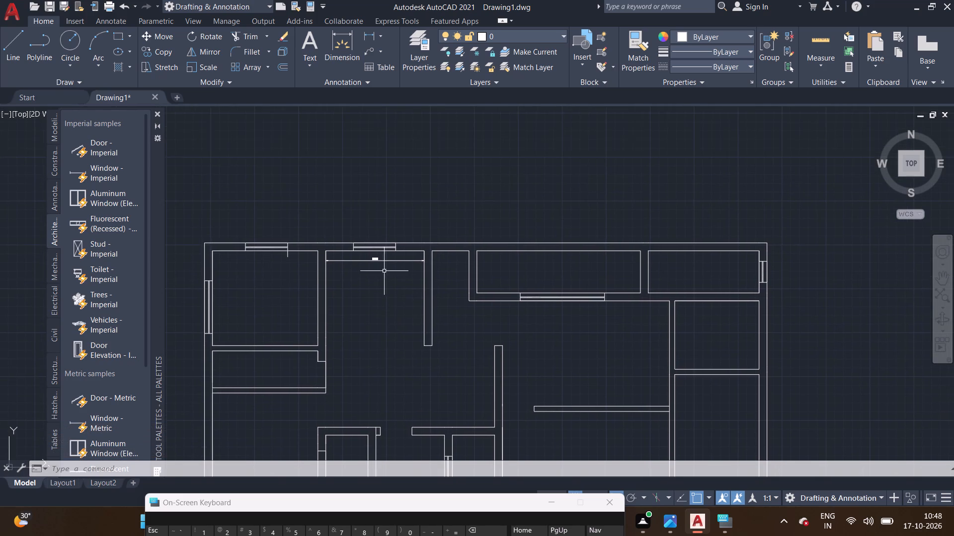
{"action": "scroll", "coordinate": [384, 269], "scroll_direction": "up", "scroll_amount": 2}
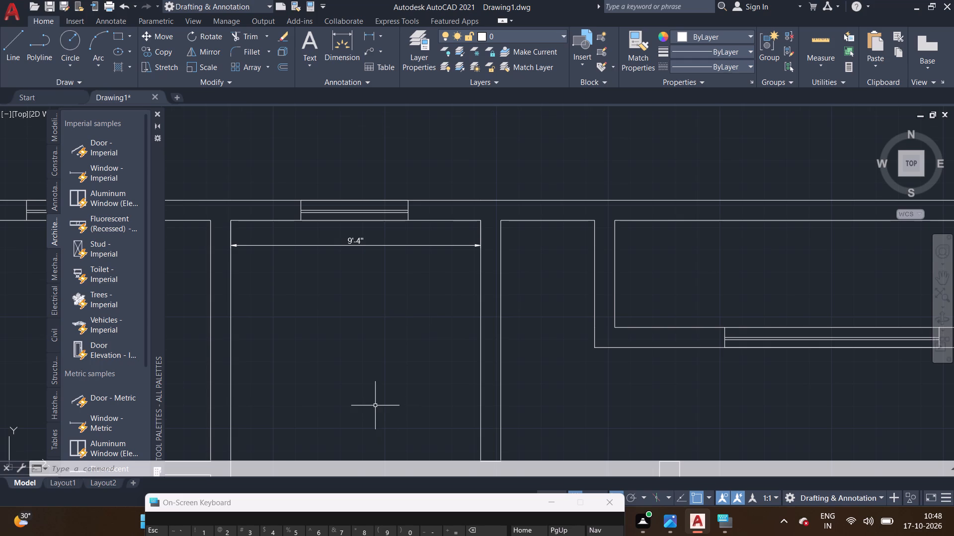
{"action": "scroll", "coordinate": [375, 403], "scroll_direction": "down", "scroll_amount": 2}
{"action": "middle_click_drag", "start_coordinate": [387, 398], "coordinate": [350, 388]}
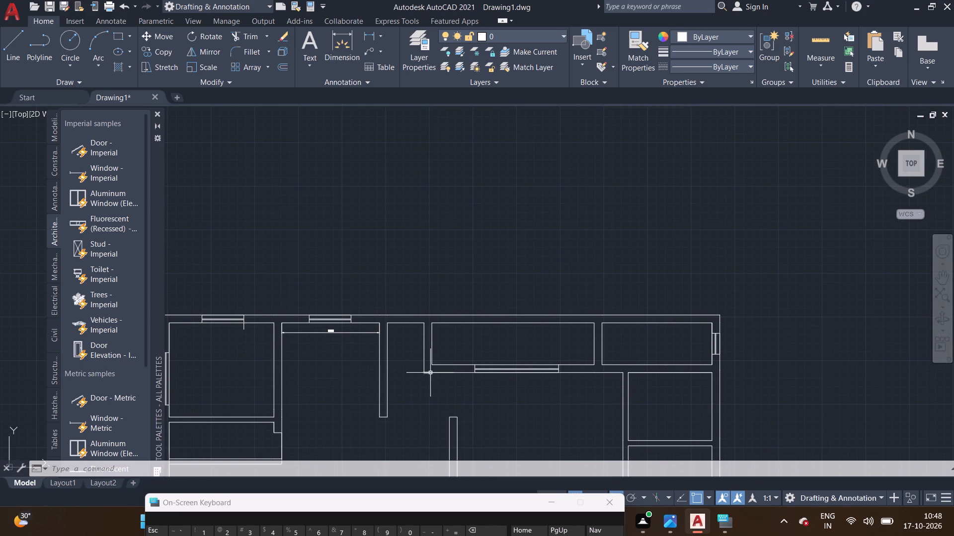
{"action": "middle_click_drag", "start_coordinate": [430, 371], "coordinate": [384, 369]}
{"action": "middle_click_drag", "start_coordinate": [407, 384], "coordinate": [380, 321]}
{"action": "middle_click_drag", "start_coordinate": [410, 346], "coordinate": [429, 324]}
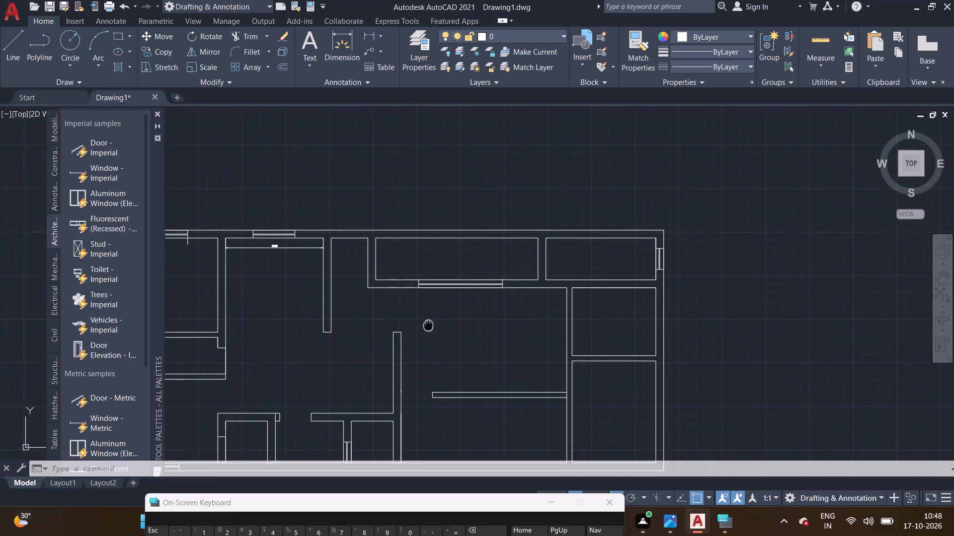
{"action": "middle_click_drag", "start_coordinate": [429, 324], "coordinate": [431, 323]}
Draw a line 3' west along the wall between the two east rooms from its east junction, continuing north across the wall as the jamb.
{"action": "left_click", "coordinate": [11, 53]}
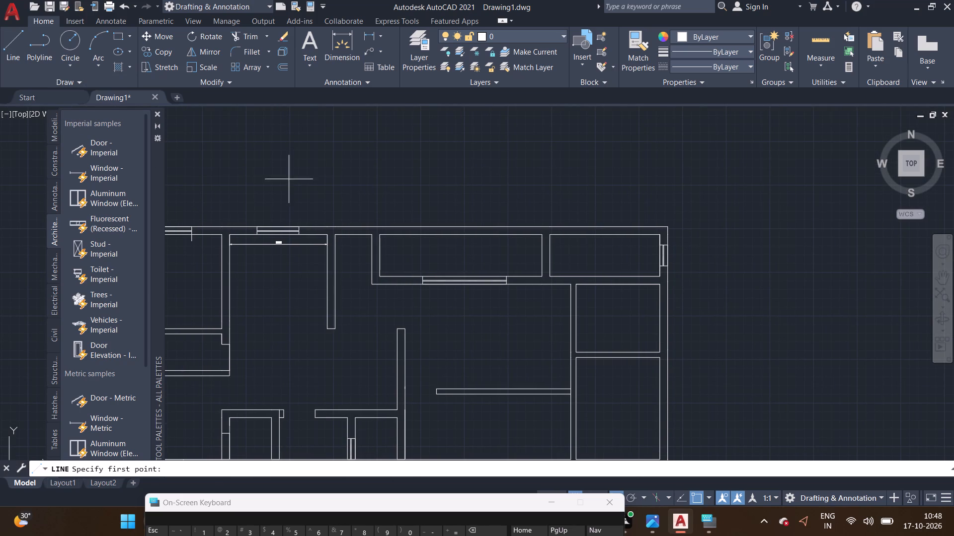
{"action": "middle_click_drag", "start_coordinate": [657, 393], "coordinate": [657, 325]}
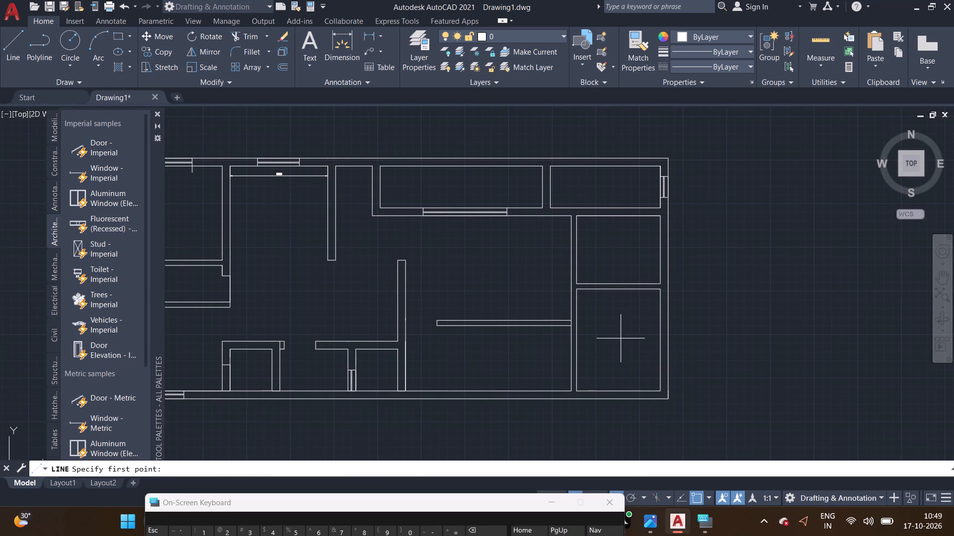
{"action": "scroll", "coordinate": [644, 293], "scroll_direction": "up", "scroll_amount": 2}
{"action": "left_click", "coordinate": [681, 283]}
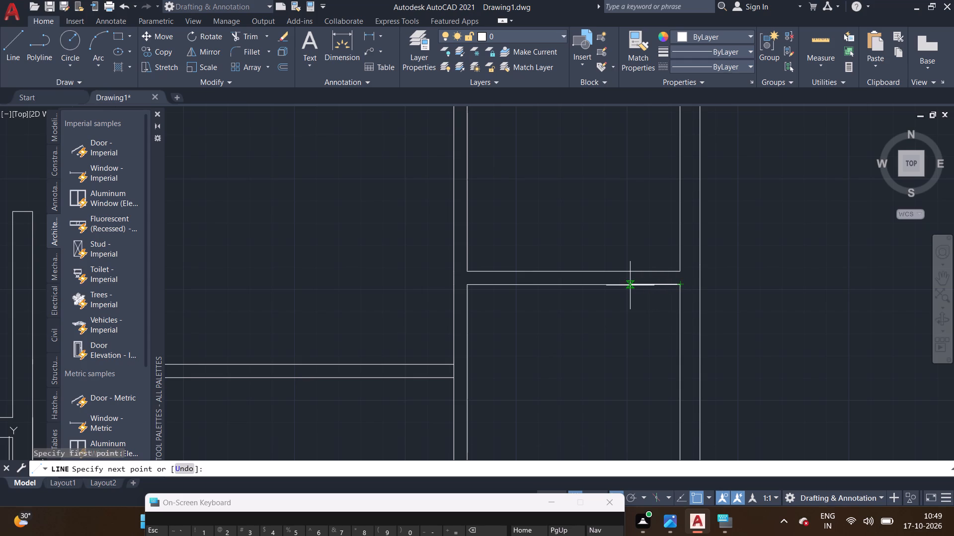
{"action": "type", "text": "3'"}
{"action": "key", "text": "Return"}
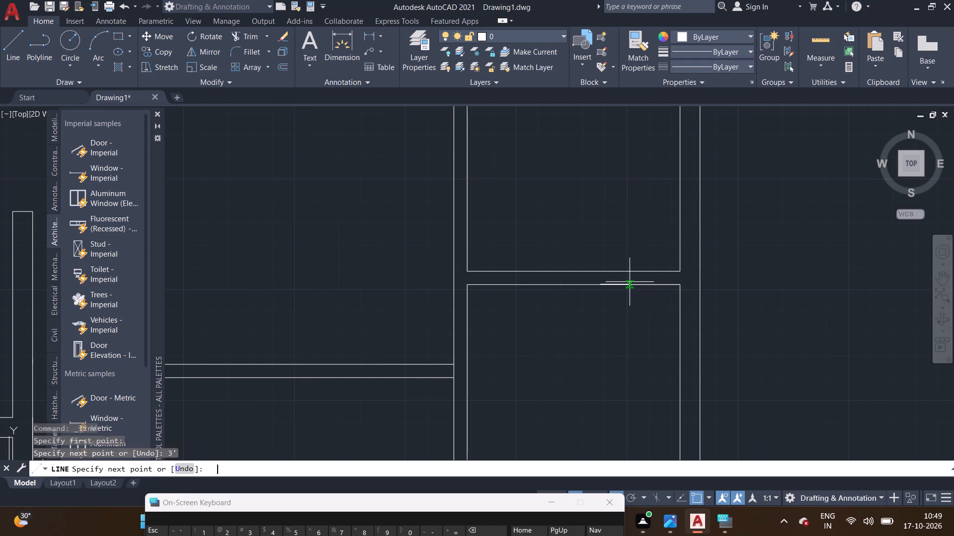
{"action": "left_click", "coordinate": [599, 268]}
{"action": "right_click", "coordinate": [597, 260]}
{"action": "left_click", "coordinate": [612, 264]}
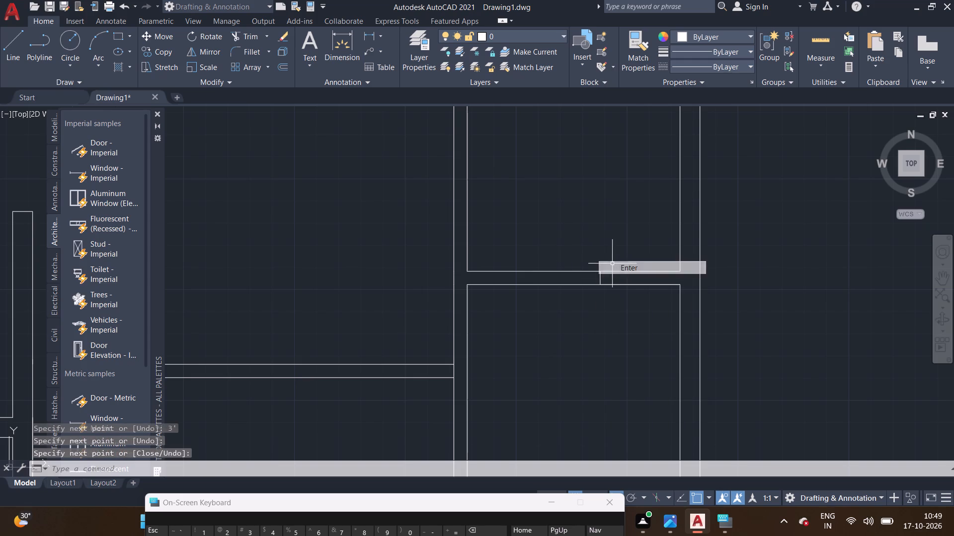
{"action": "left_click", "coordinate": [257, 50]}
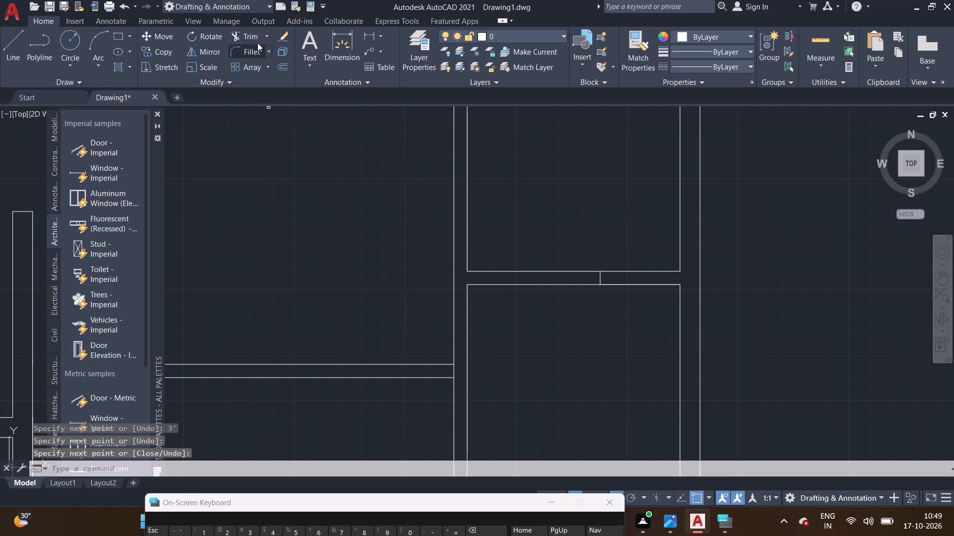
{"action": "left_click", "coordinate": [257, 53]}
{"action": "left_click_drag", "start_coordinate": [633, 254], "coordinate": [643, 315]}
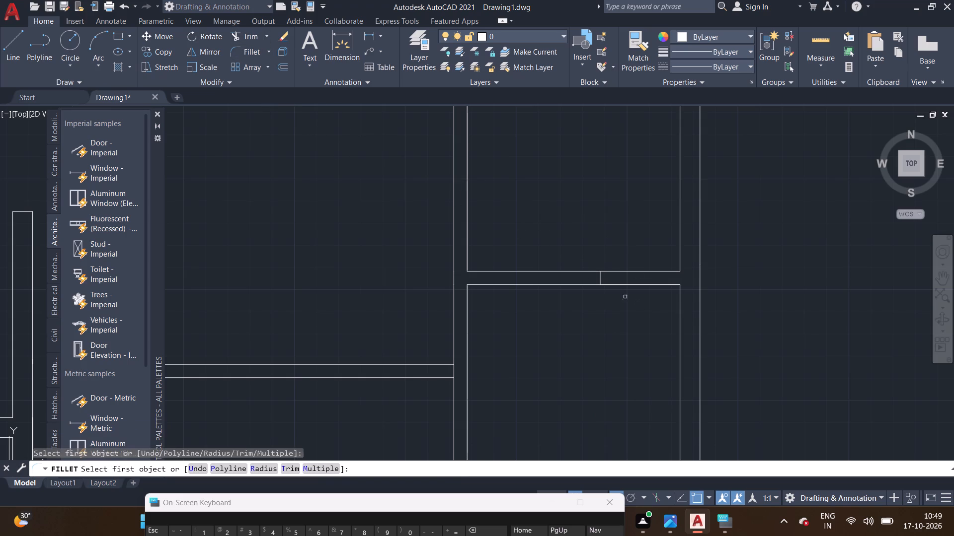
Trim both wall face lines east of the new jamb to clear the 3' opening between the two east rooms.
{"action": "left_click", "coordinate": [252, 40]}
{"action": "left_click_drag", "start_coordinate": [629, 254], "coordinate": [629, 259]}
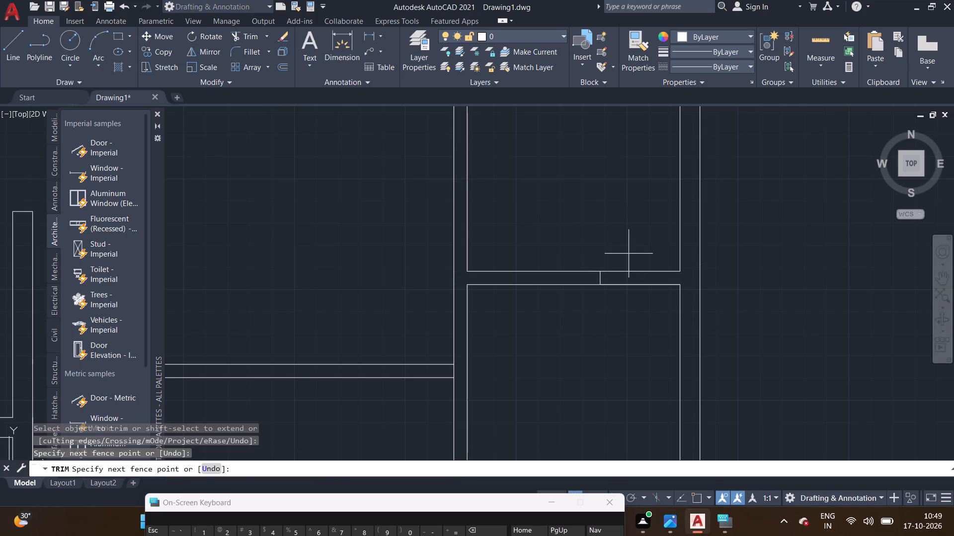
{"action": "left_click_drag", "start_coordinate": [629, 259], "coordinate": [634, 333]}
{"action": "left_click", "coordinate": [634, 333]}
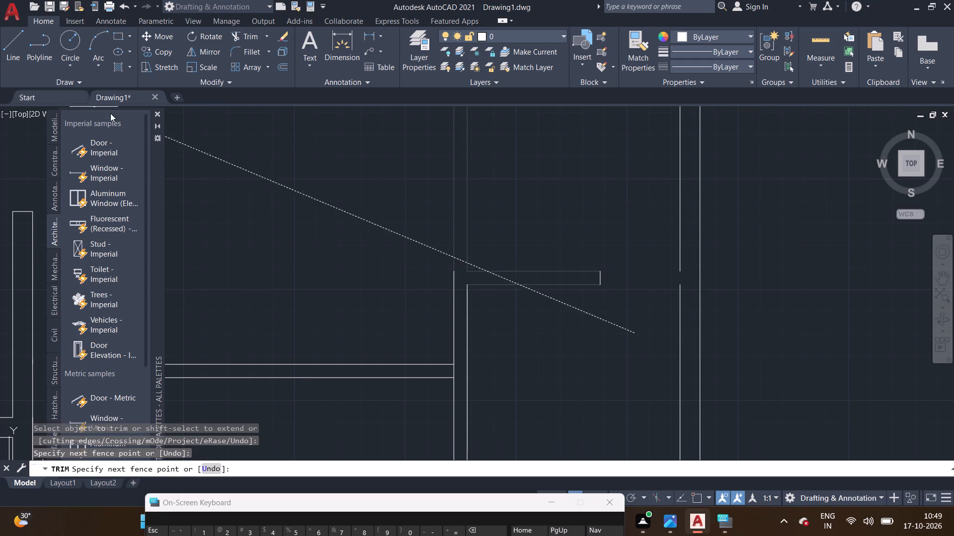
{"action": "right_click", "coordinate": [548, 332]}
{"action": "left_click", "coordinate": [552, 335]}
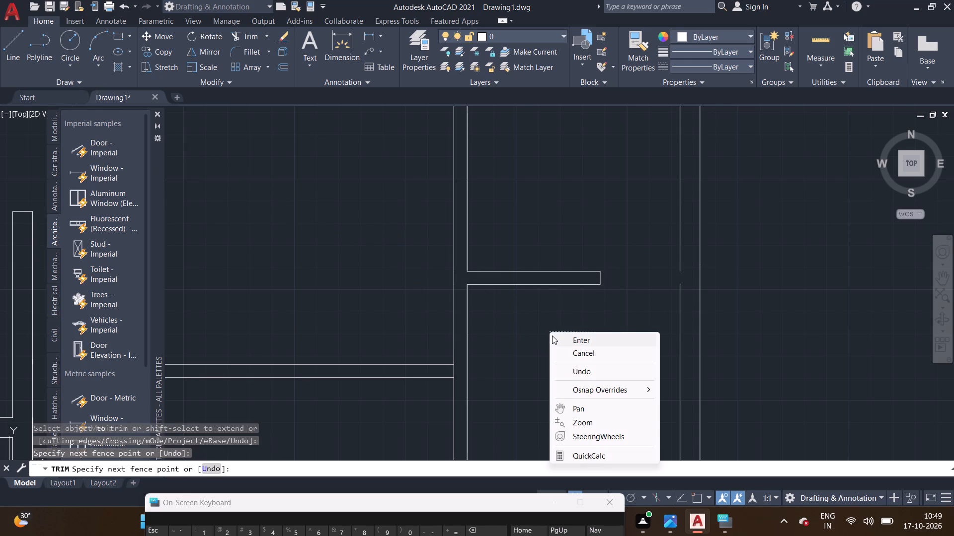
Draw a line across the east end of the opening between the two east rooms, closing the gap in the outer wall's inner face.
{"action": "left_click", "coordinate": [15, 59]}
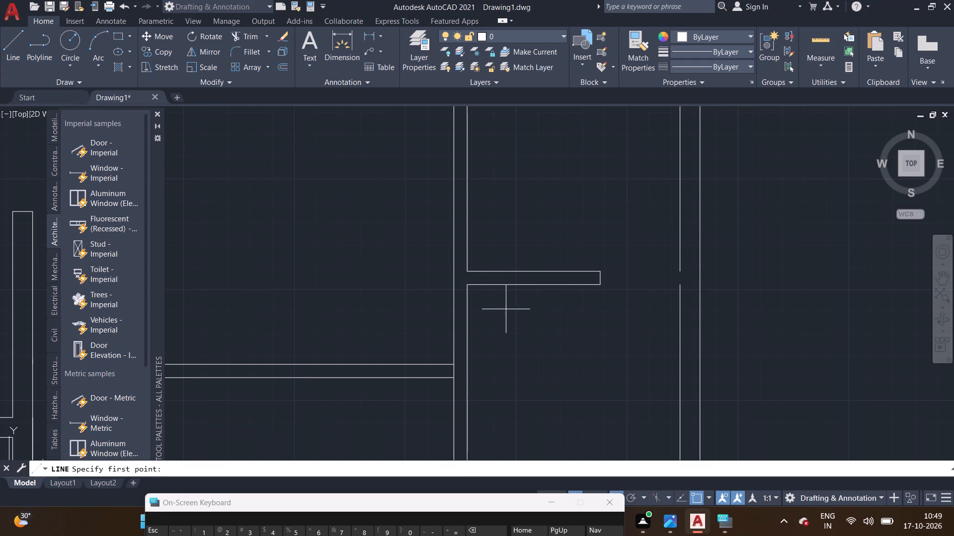
{"action": "scroll", "coordinate": [678, 283], "scroll_direction": "up", "scroll_amount": 3}
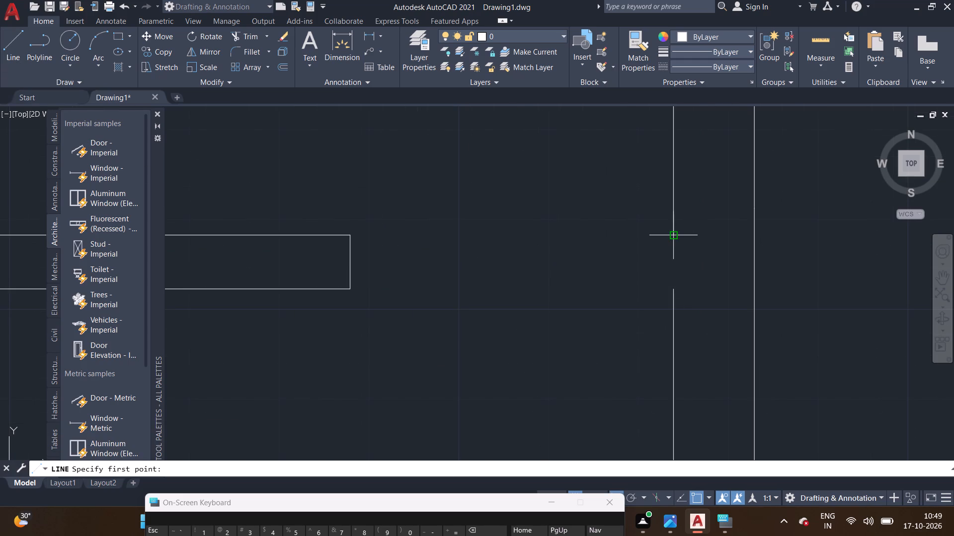
{"action": "left_click", "coordinate": [676, 235]}
{"action": "left_click", "coordinate": [677, 290]}
{"action": "right_click", "coordinate": [677, 290]}
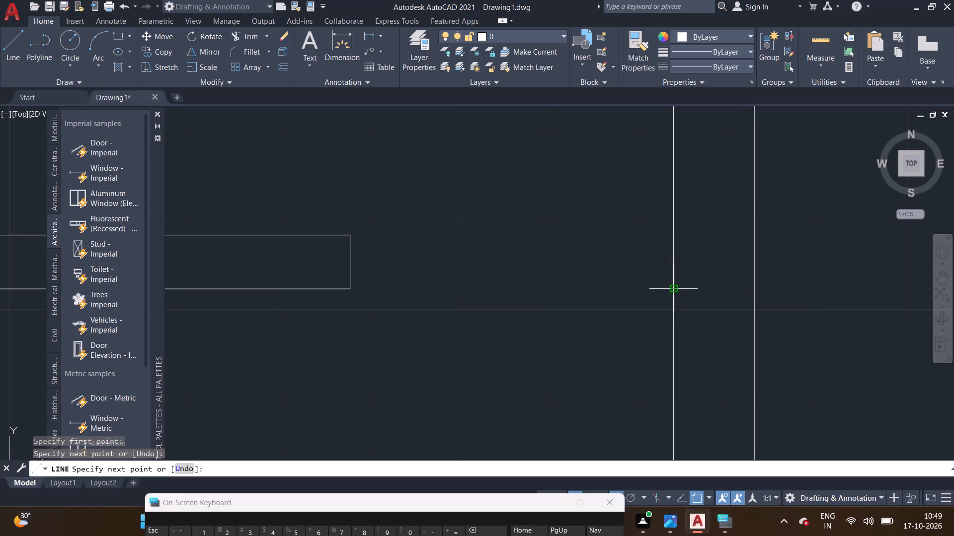
{"action": "left_click", "coordinate": [694, 300]}
Examine the whole plan from the east rooms to the west side for outer walls still lacking windows.
{"action": "scroll", "coordinate": [645, 365], "scroll_direction": "down", "scroll_amount": 3}
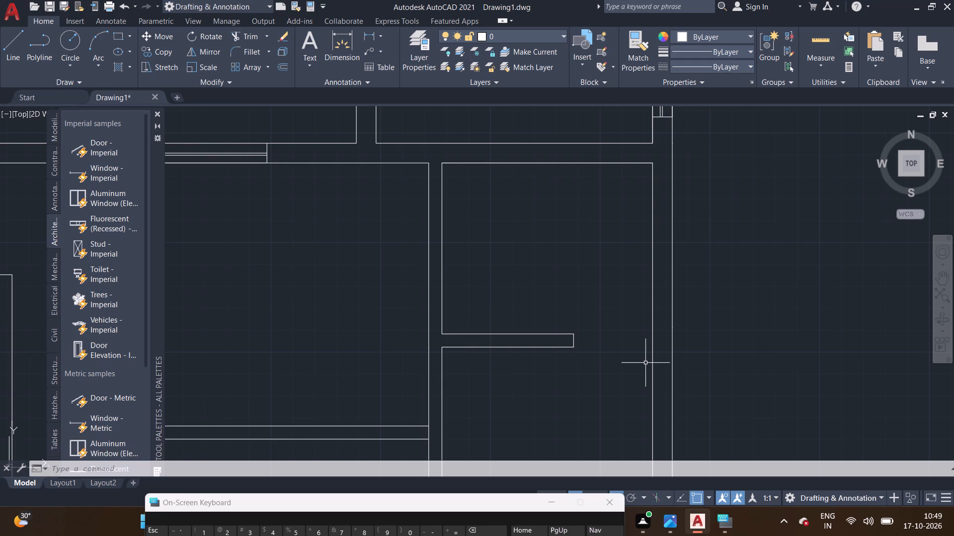
{"action": "scroll", "coordinate": [619, 357], "scroll_direction": "down", "scroll_amount": 1}
{"action": "middle_click_drag", "start_coordinate": [608, 377], "coordinate": [635, 362]}
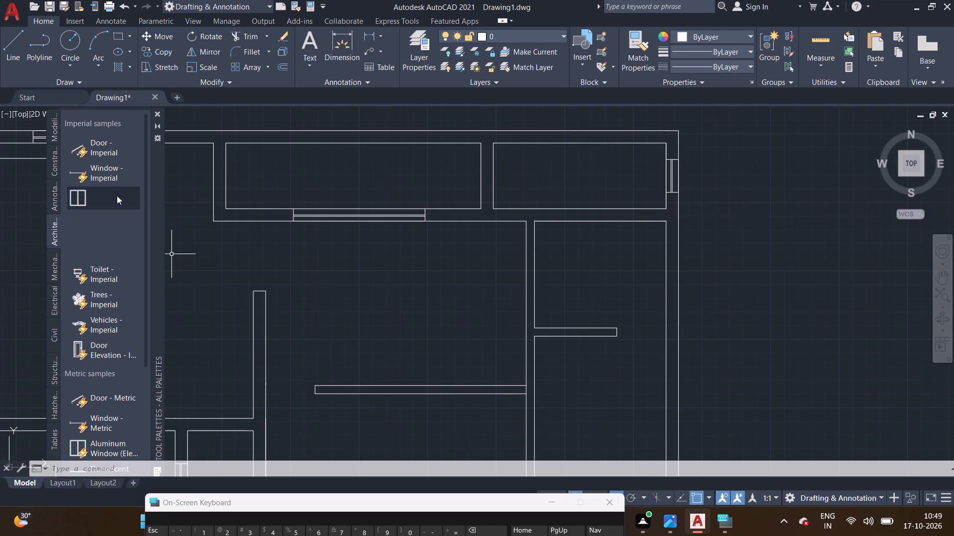
{"action": "scroll", "coordinate": [293, 289], "scroll_direction": "down", "scroll_amount": 1}
{"action": "middle_click_drag", "start_coordinate": [307, 294], "coordinate": [405, 302]}
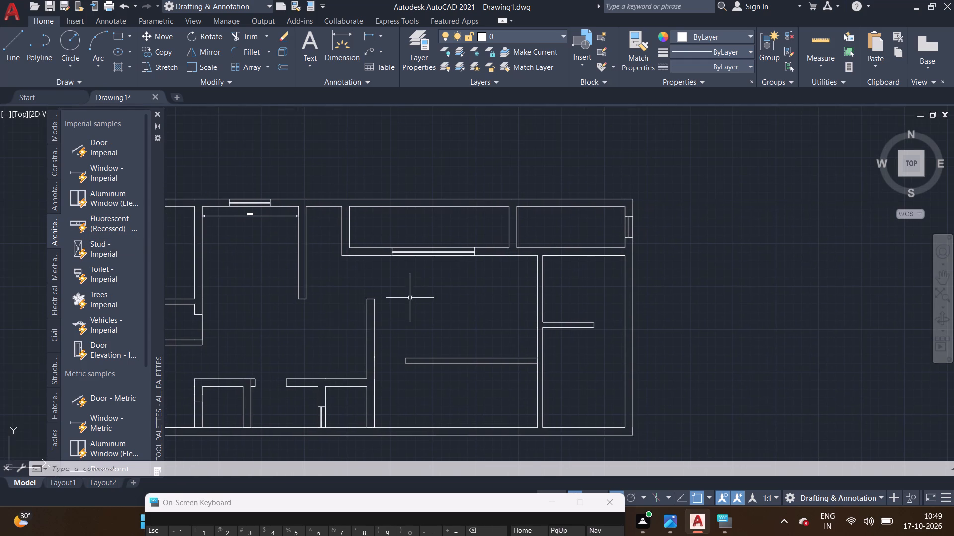
{"action": "middle_click_drag", "start_coordinate": [403, 297], "coordinate": [471, 293]}
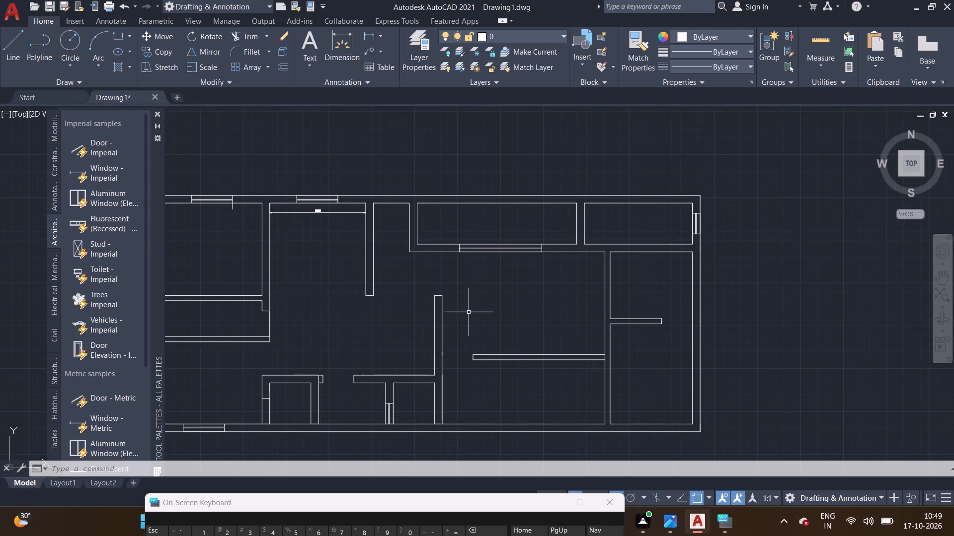
{"action": "middle_click_drag", "start_coordinate": [469, 312], "coordinate": [505, 277]}
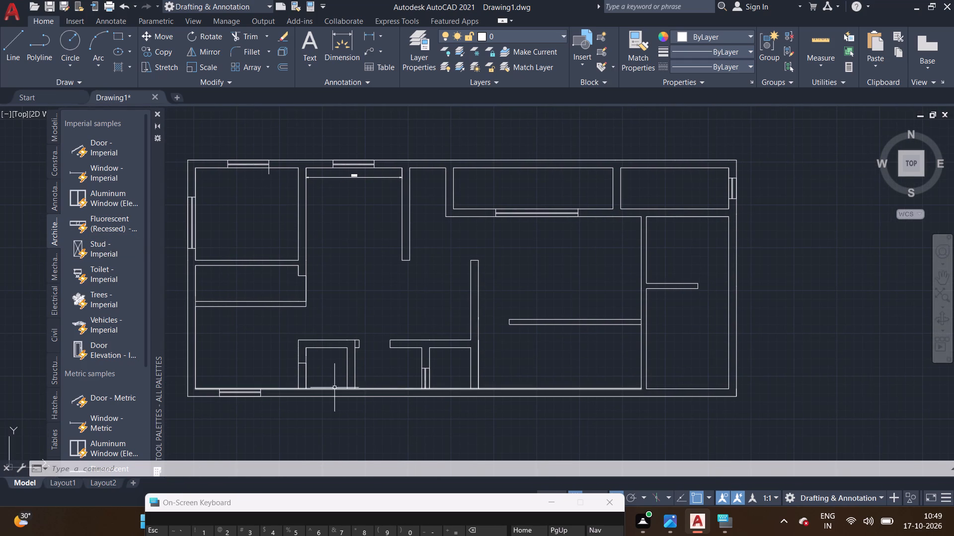
{"action": "middle_click_drag", "start_coordinate": [249, 338], "coordinate": [336, 369]}
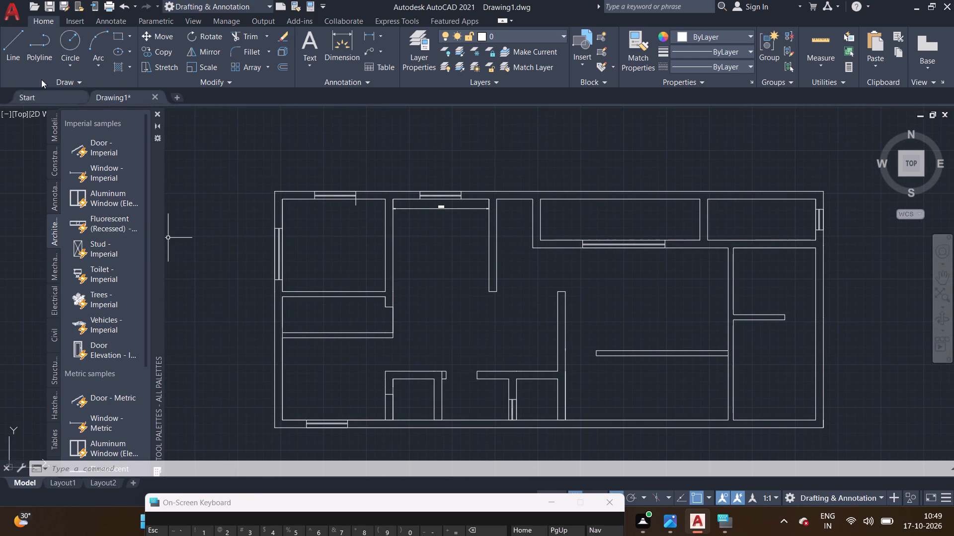
Outline a window in the narrow west room's outer wall: from its northwest corner 1' south, west across the wall, 2' south, back east across.
{"action": "left_click", "coordinate": [9, 51]}
{"action": "scroll", "coordinate": [284, 298], "scroll_direction": "up", "scroll_amount": 2}
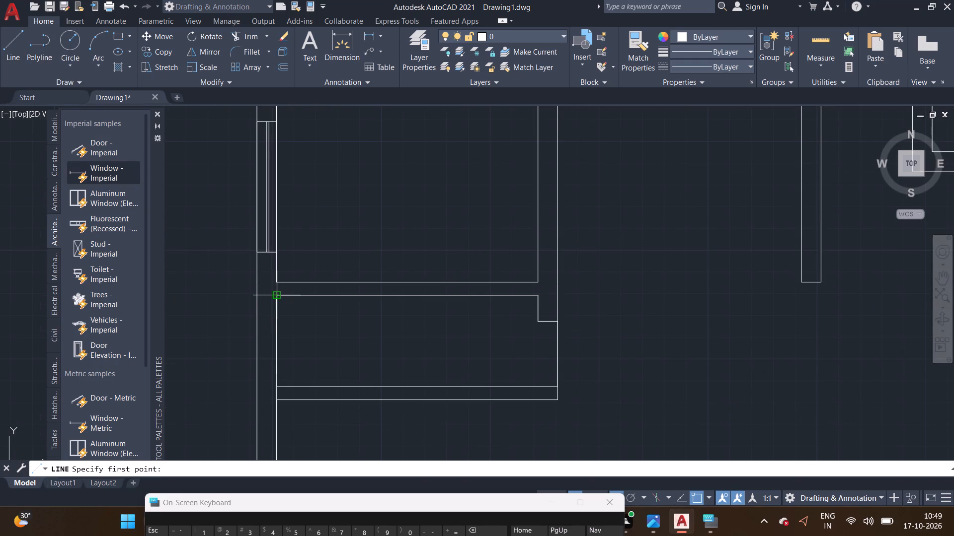
{"action": "left_click", "coordinate": [276, 296]}
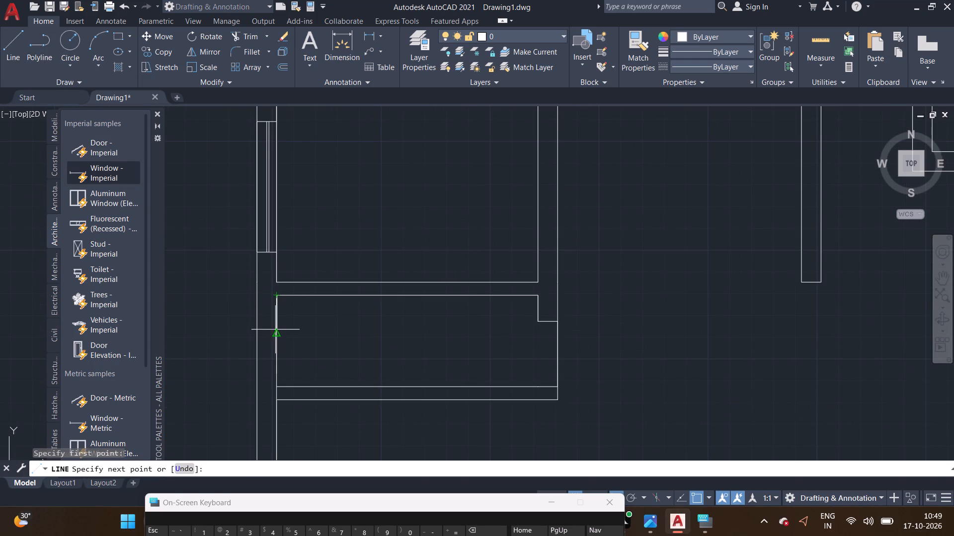
{"action": "type", "text": "1'"}
{"action": "key", "text": "Return"}
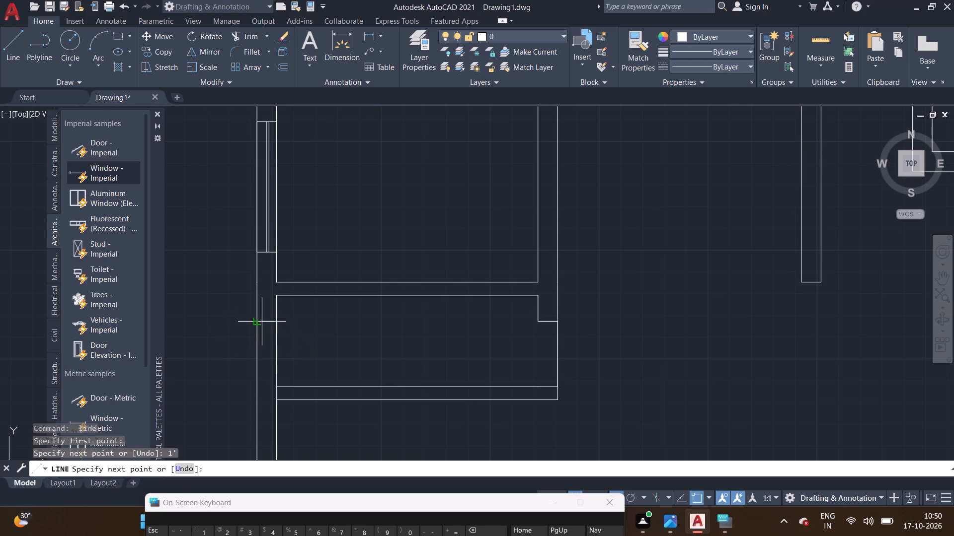
{"action": "scroll", "coordinate": [262, 322], "scroll_direction": "up", "scroll_amount": 2}
{"action": "left_click", "coordinate": [243, 319]}
{"action": "scroll", "coordinate": [243, 383], "scroll_direction": "down", "scroll_amount": 1}
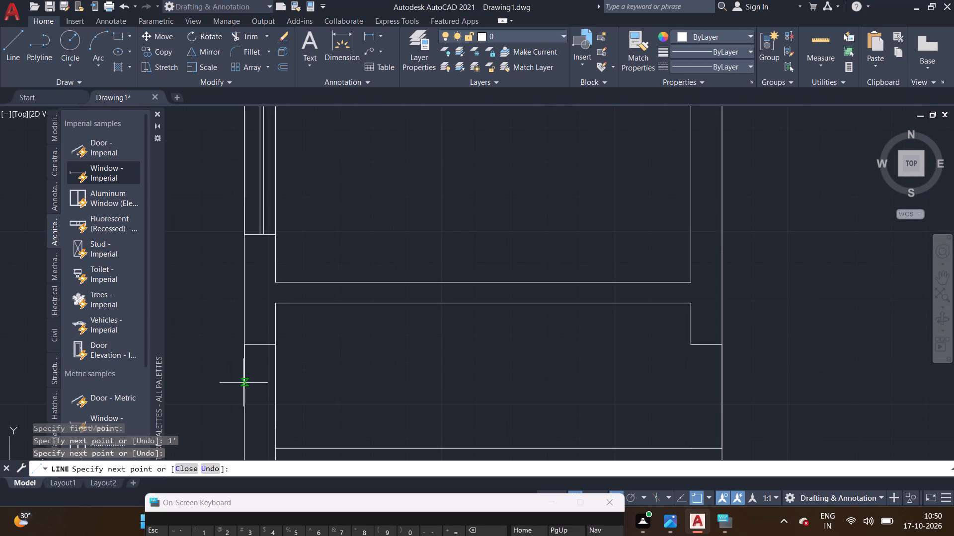
{"action": "middle_click_drag", "start_coordinate": [243, 383], "coordinate": [239, 344]}
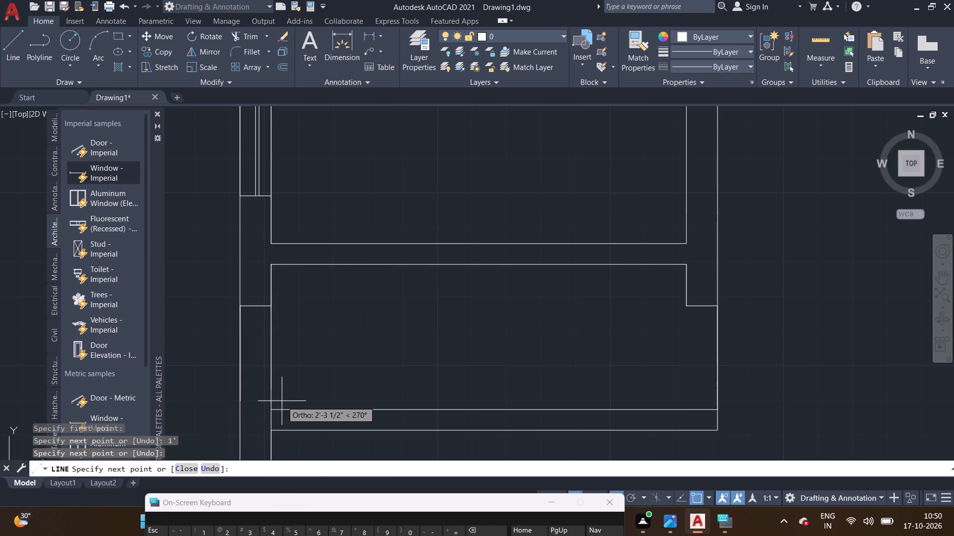
{"action": "type", "text": "2'"}
{"action": "key", "text": "Return"}
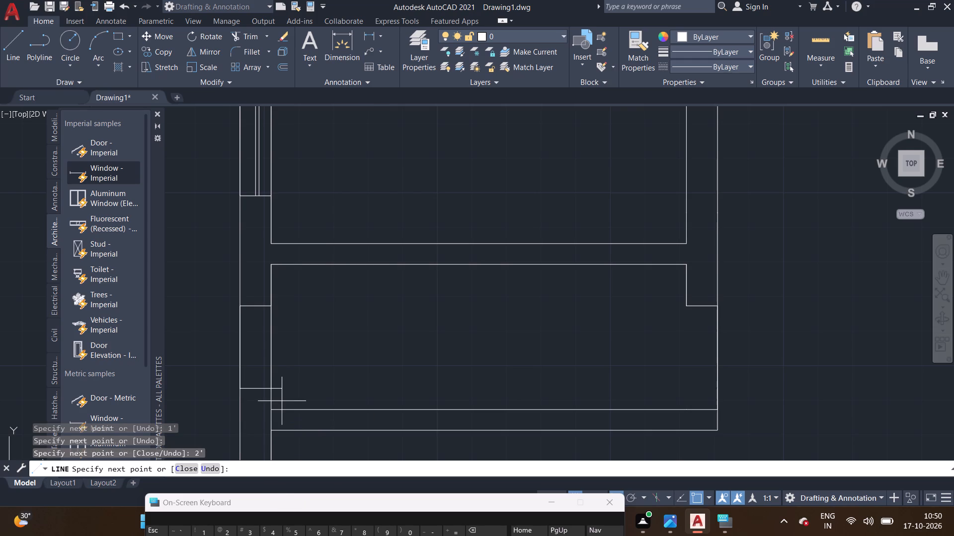
{"action": "scroll", "coordinate": [266, 385], "scroll_direction": "up", "scroll_amount": 2}
{"action": "left_click", "coordinate": [277, 398]}
{"action": "right_click", "coordinate": [277, 398]}
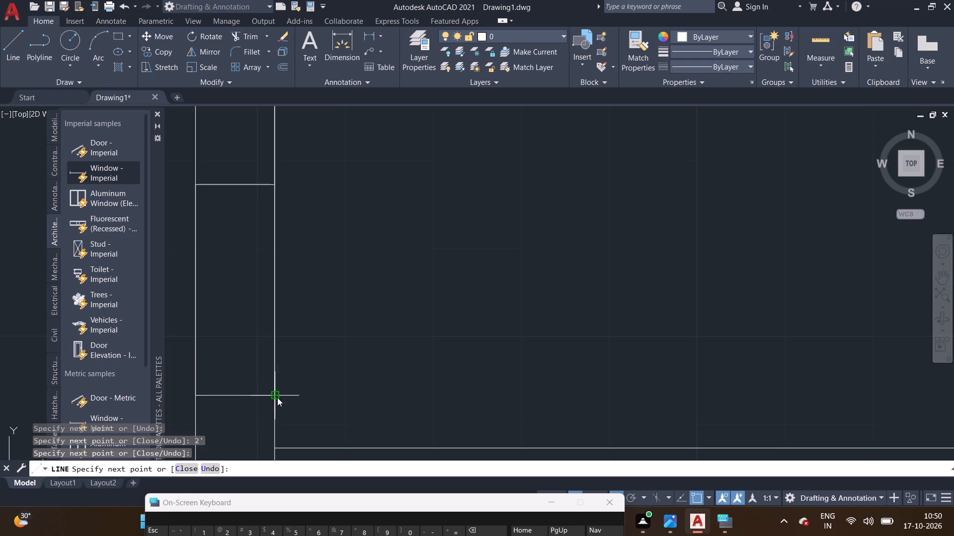
{"action": "left_click", "coordinate": [312, 245]}
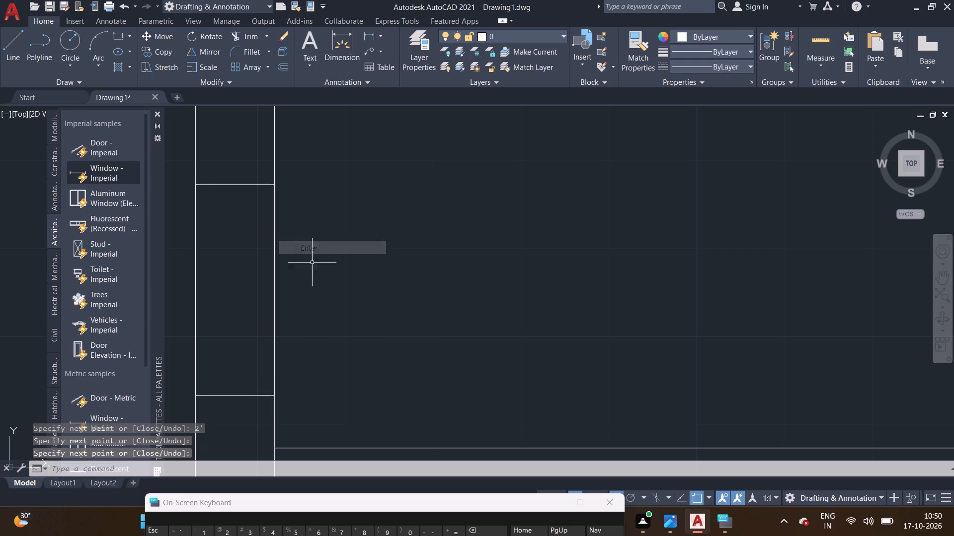
Draw the glass line down the middle of the narrow west room's window, joining the midpoints of its two jambs.
{"action": "left_click", "coordinate": [7, 57]}
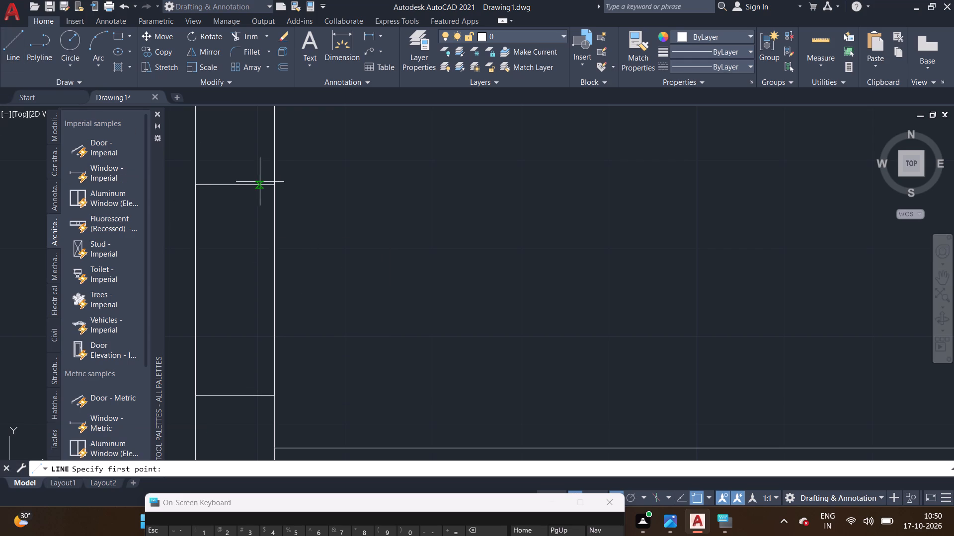
{"action": "left_click", "coordinate": [238, 182]}
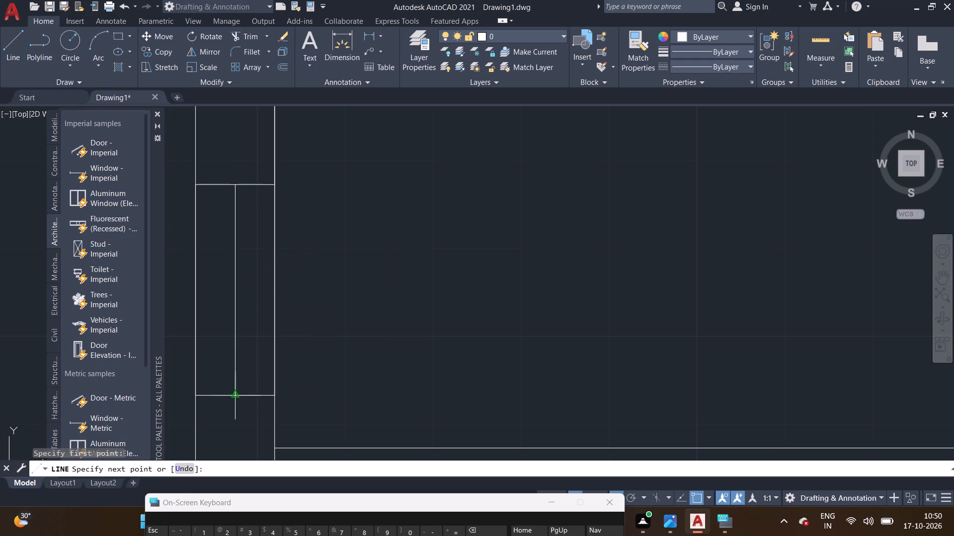
{"action": "left_click", "coordinate": [237, 395]}
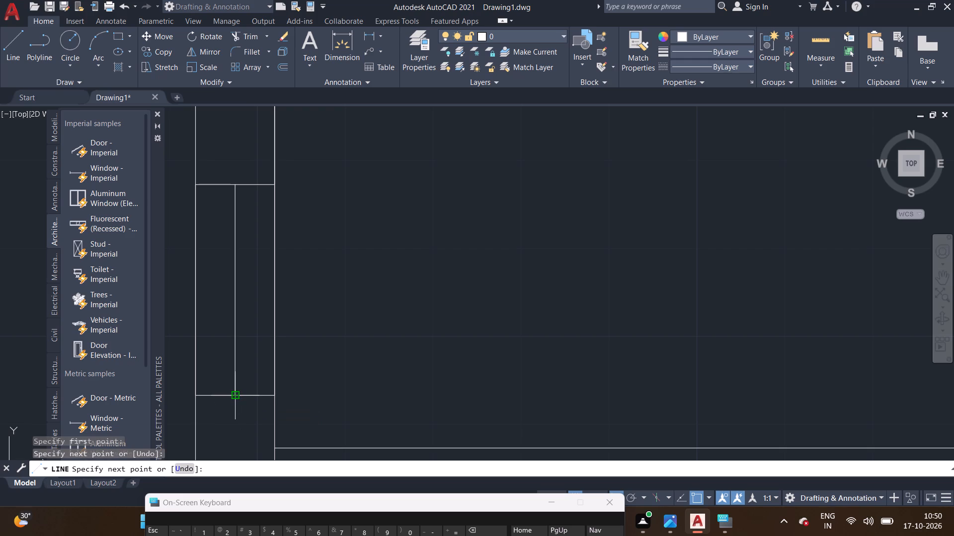
{"action": "right_click", "coordinate": [238, 389]}
{"action": "left_click", "coordinate": [271, 250]}
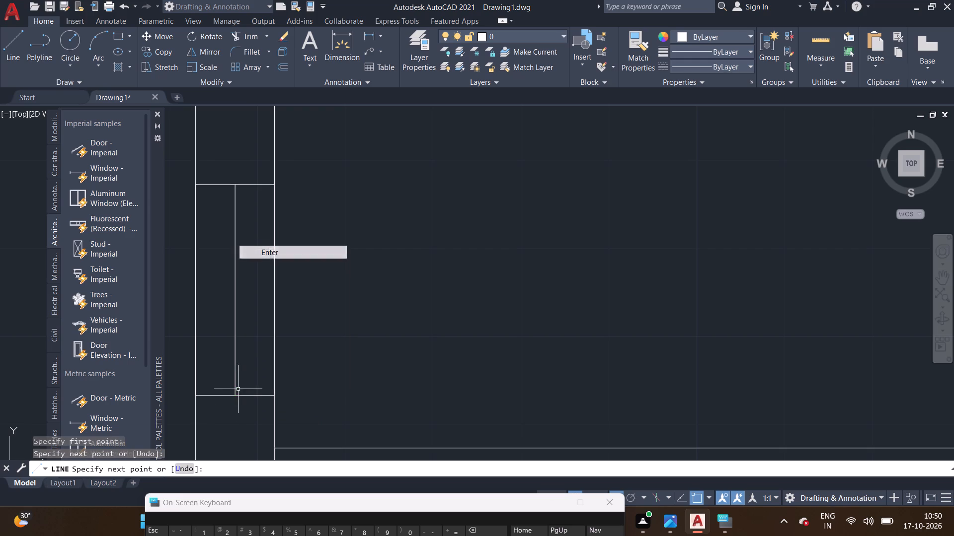
Offset the glass line of the narrow west room's window 1" to the west to double the glazing.
{"action": "left_click", "coordinate": [234, 288]}
{"action": "type", "text": "off"}
{"action": "key", "text": "Return"}
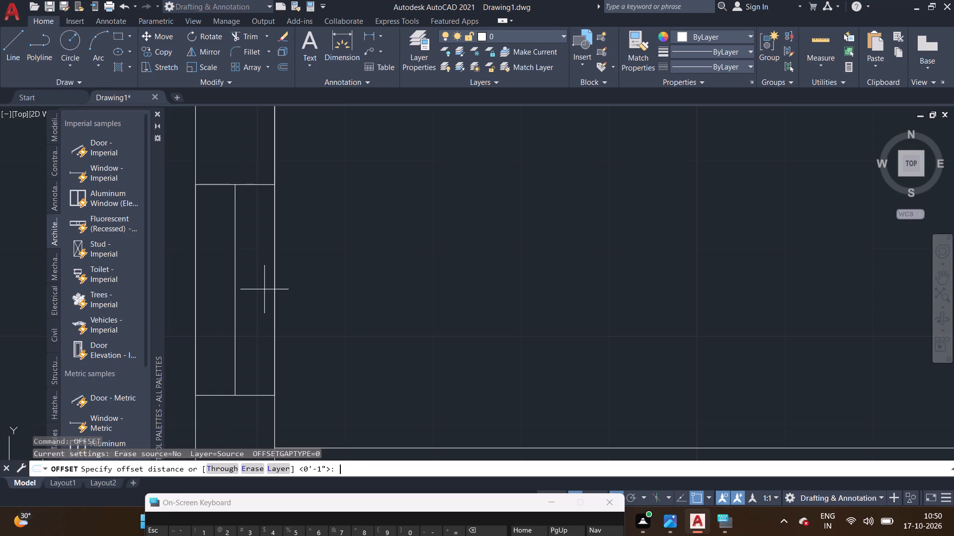
{"action": "key", "text": "1"}
{"action": "key", "text": "shift+quotedbl"}
{"action": "key", "text": "Return"}
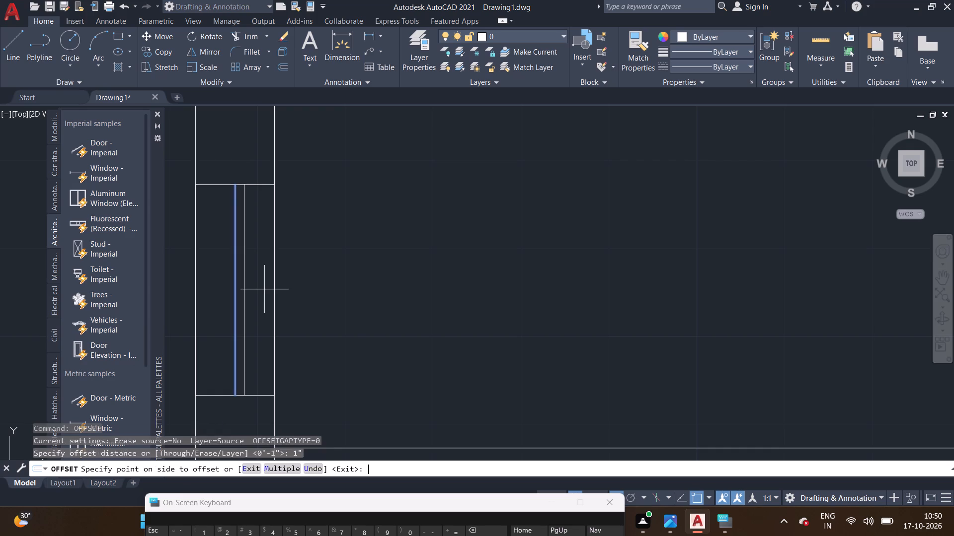
{"action": "left_click", "coordinate": [223, 313]}
{"action": "scroll", "coordinate": [245, 314], "scroll_direction": "down", "scroll_amount": 2}
{"action": "right_click", "coordinate": [294, 294]}
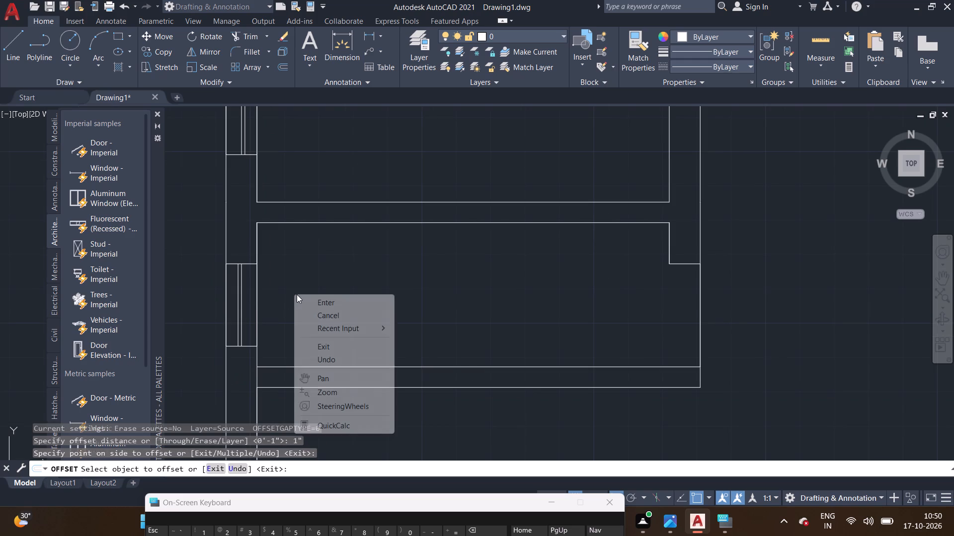
{"action": "left_click", "coordinate": [308, 300]}
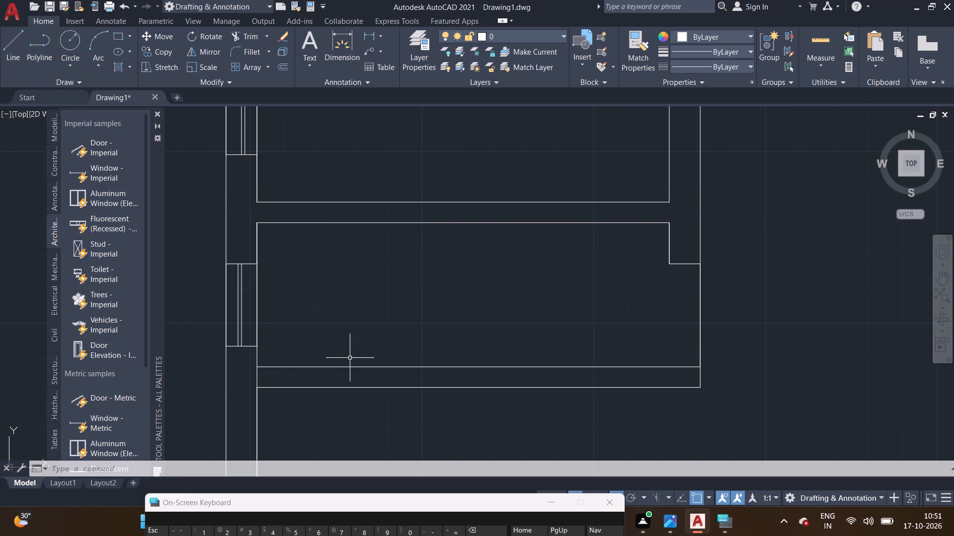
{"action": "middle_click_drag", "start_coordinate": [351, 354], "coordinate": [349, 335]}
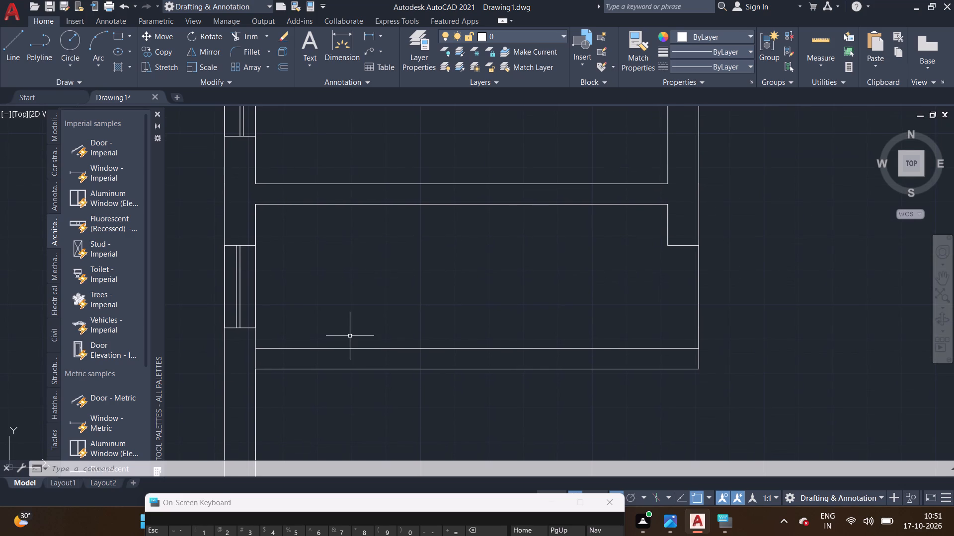
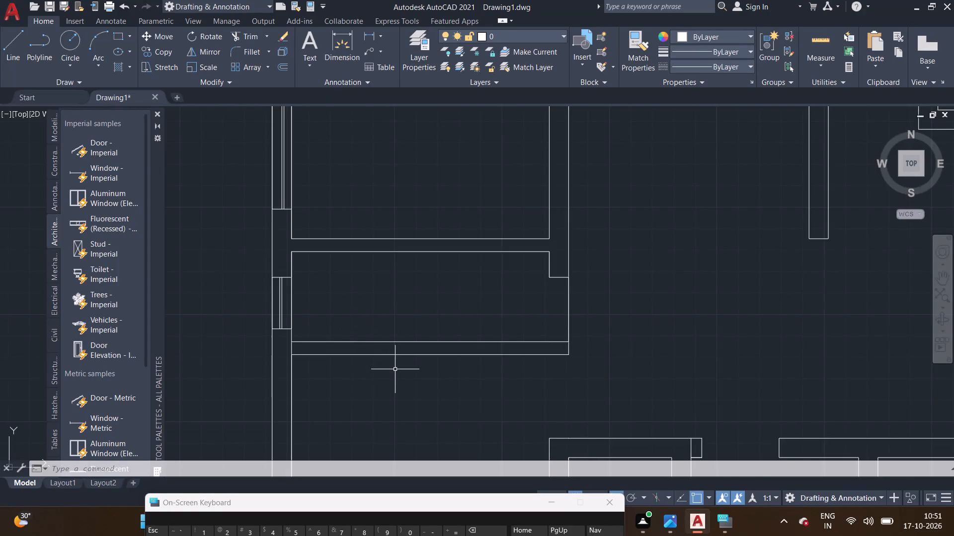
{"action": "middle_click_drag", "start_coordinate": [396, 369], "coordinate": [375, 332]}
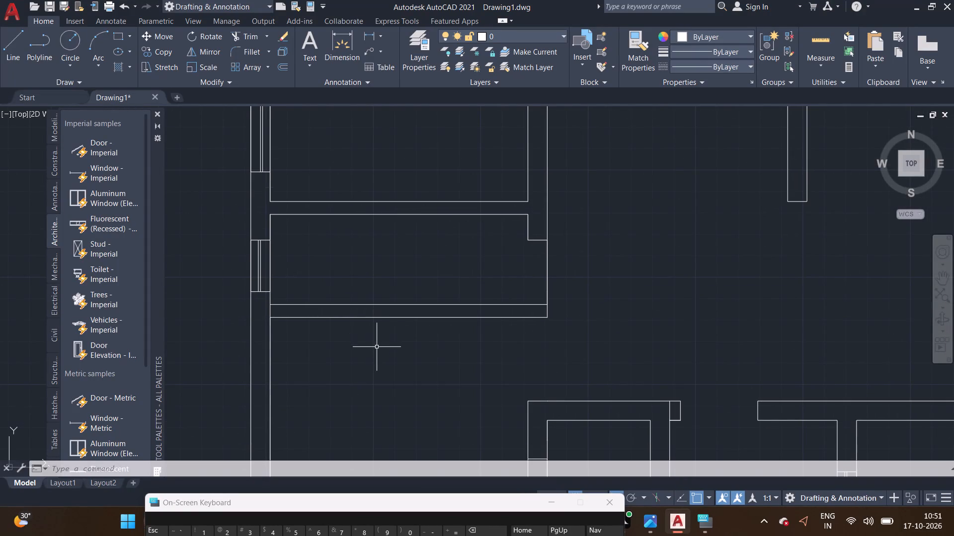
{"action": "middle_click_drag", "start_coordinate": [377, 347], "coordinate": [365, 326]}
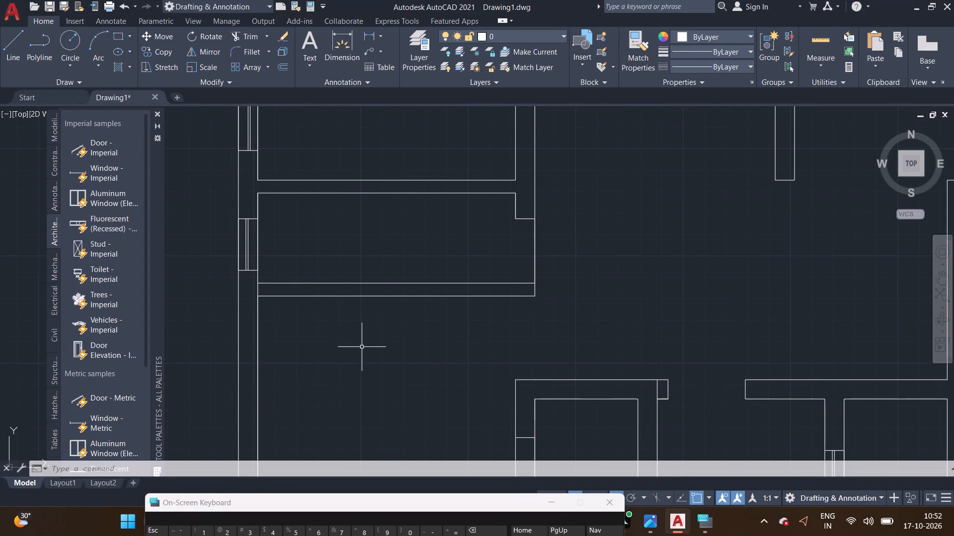
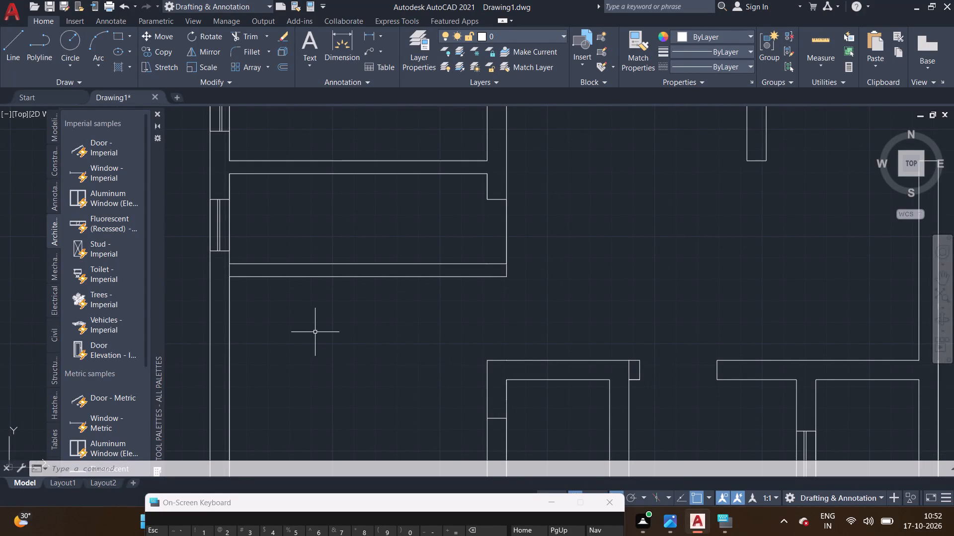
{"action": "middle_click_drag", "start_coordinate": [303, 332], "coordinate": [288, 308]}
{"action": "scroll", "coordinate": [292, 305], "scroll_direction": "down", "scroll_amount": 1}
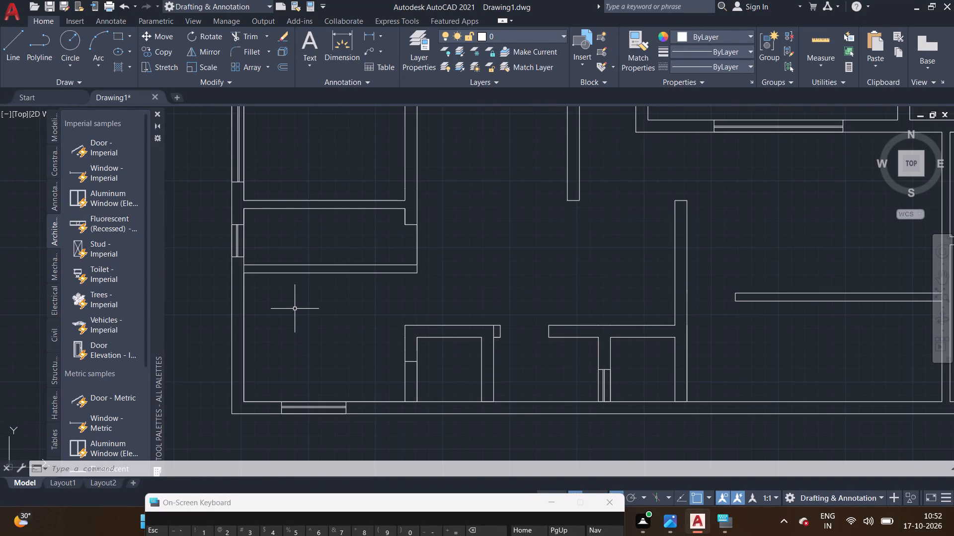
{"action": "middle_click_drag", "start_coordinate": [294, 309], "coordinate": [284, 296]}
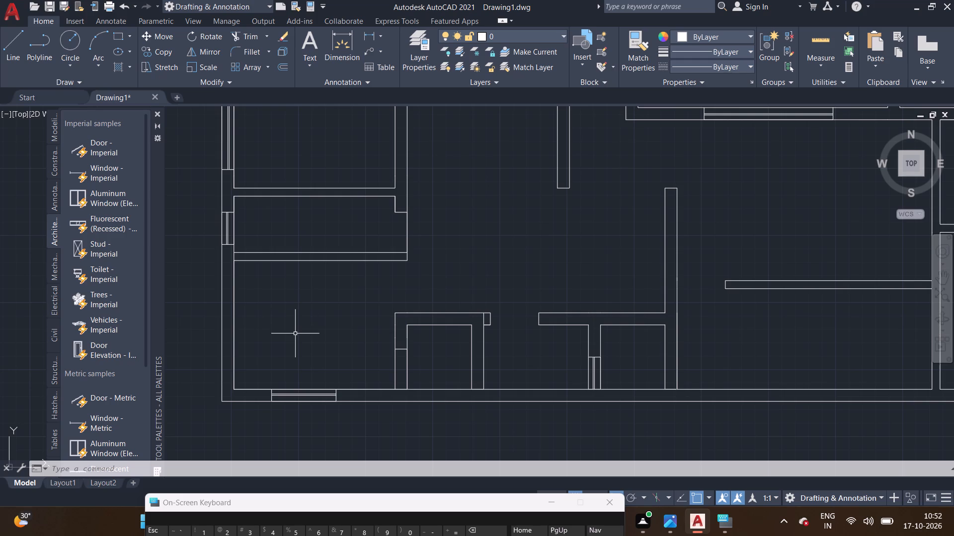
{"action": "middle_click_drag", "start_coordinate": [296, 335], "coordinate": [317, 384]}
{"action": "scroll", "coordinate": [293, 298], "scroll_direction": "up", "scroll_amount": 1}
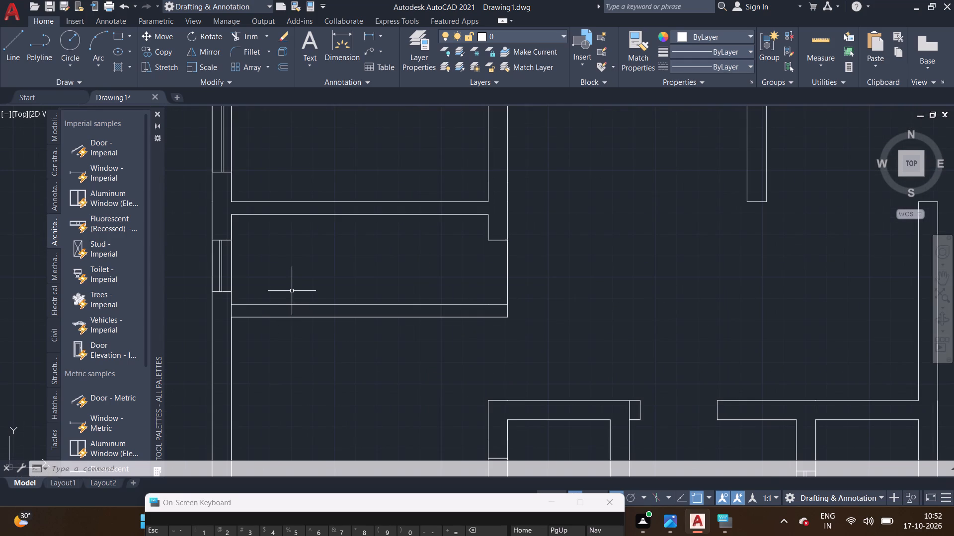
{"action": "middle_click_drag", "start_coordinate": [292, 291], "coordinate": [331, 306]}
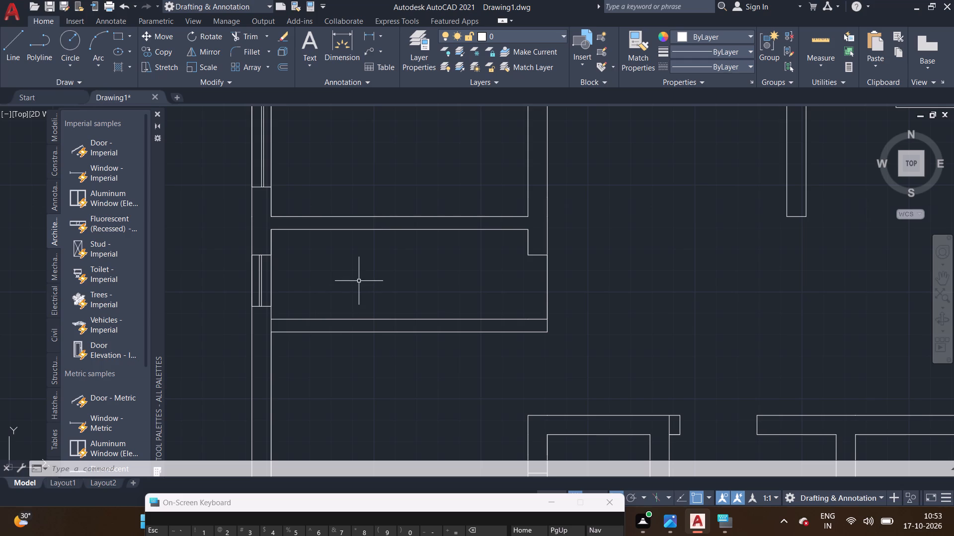
Trim the stray line end projecting into the upper-left room below the right jamb of its top-wall window.
{"action": "scroll", "coordinate": [371, 361], "scroll_direction": "down", "scroll_amount": 2}
{"action": "middle_click_drag", "start_coordinate": [373, 333], "coordinate": [353, 308]}
{"action": "scroll", "coordinate": [308, 231], "scroll_direction": "up", "scroll_amount": 1}
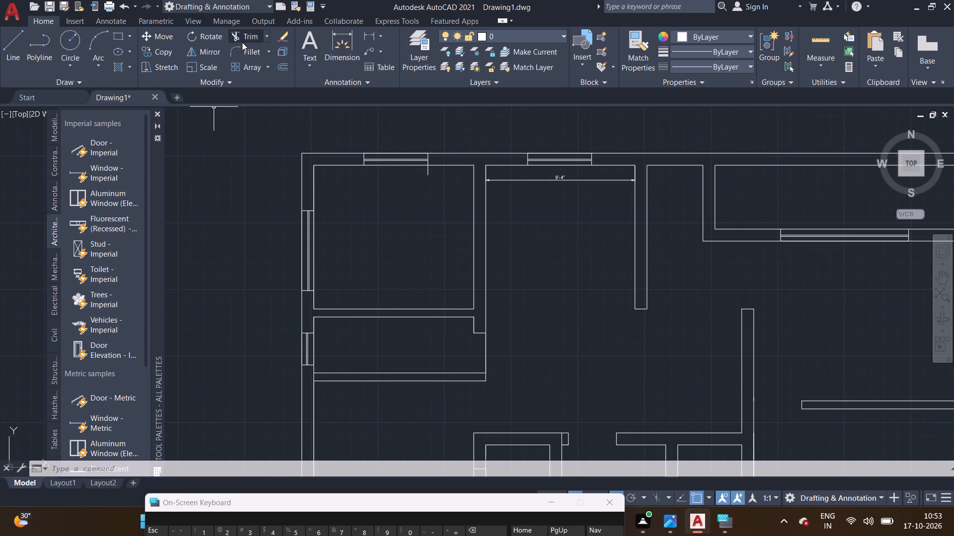
{"action": "left_click", "coordinate": [242, 41]}
{"action": "scroll", "coordinate": [420, 182], "scroll_direction": "up", "scroll_amount": 3}
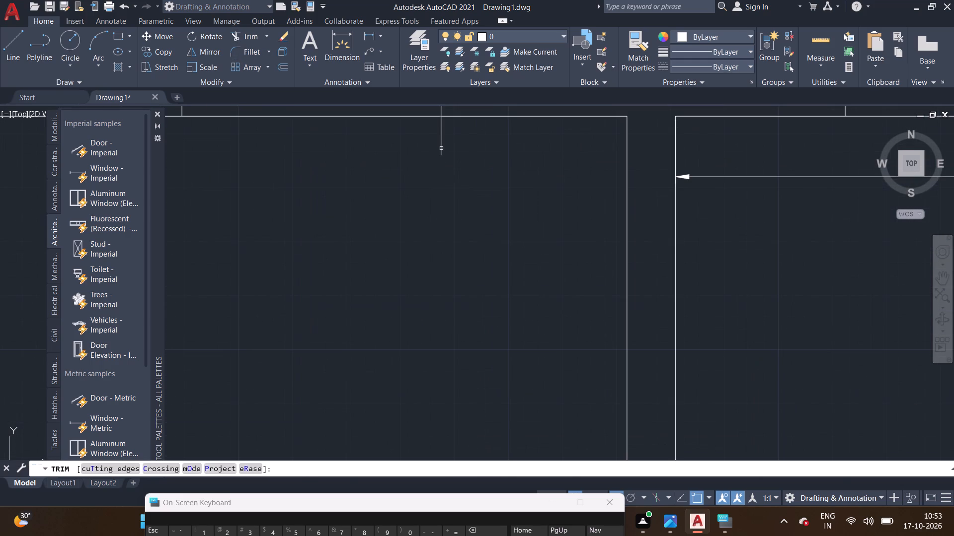
{"action": "double_click", "coordinate": [442, 148]}
{"action": "scroll", "coordinate": [425, 177], "scroll_direction": "down", "scroll_amount": 3}
{"action": "right_click", "coordinate": [418, 203]}
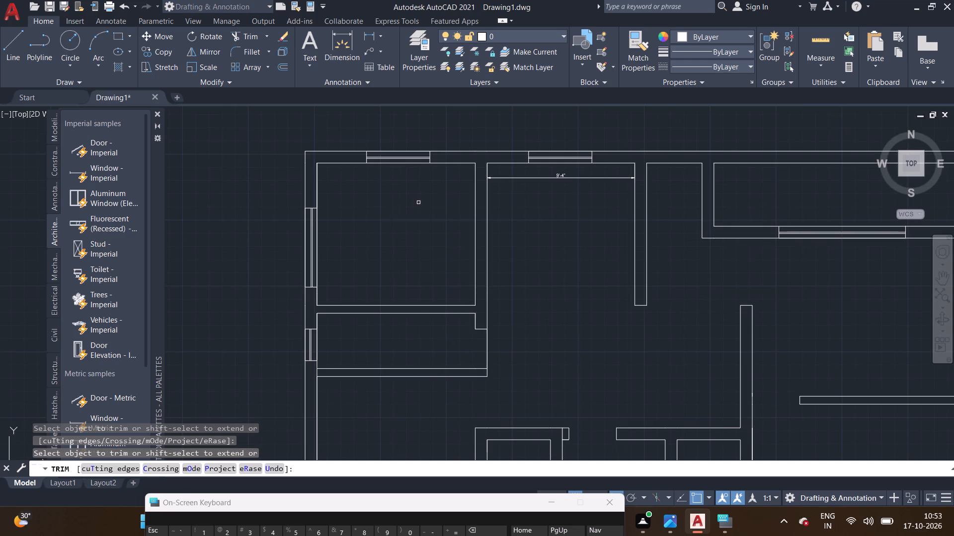
{"action": "right_click", "coordinate": [418, 203]}
{"action": "left_click", "coordinate": [430, 209]}
{"action": "right_click", "coordinate": [402, 208]}
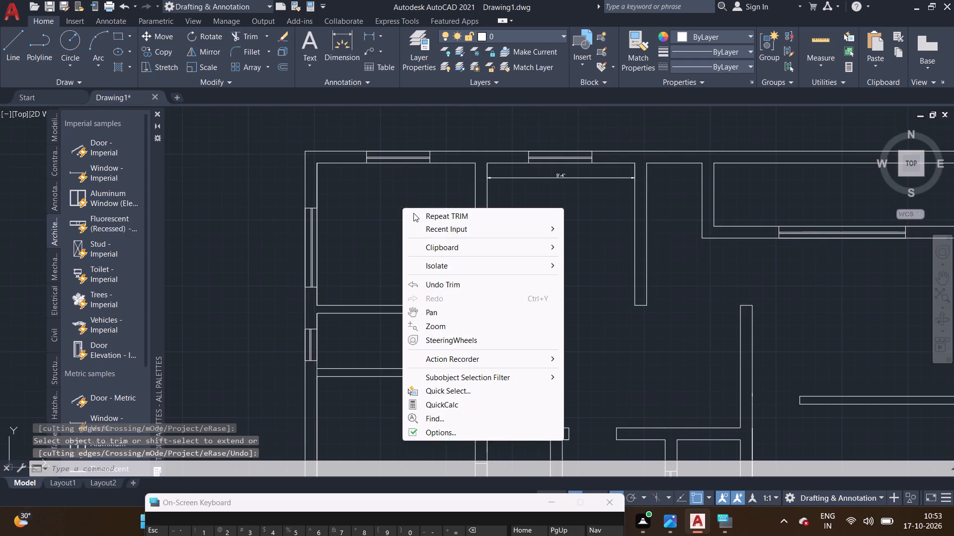
{"action": "double_click", "coordinate": [388, 204]}
{"action": "left_click", "coordinate": [397, 219]}
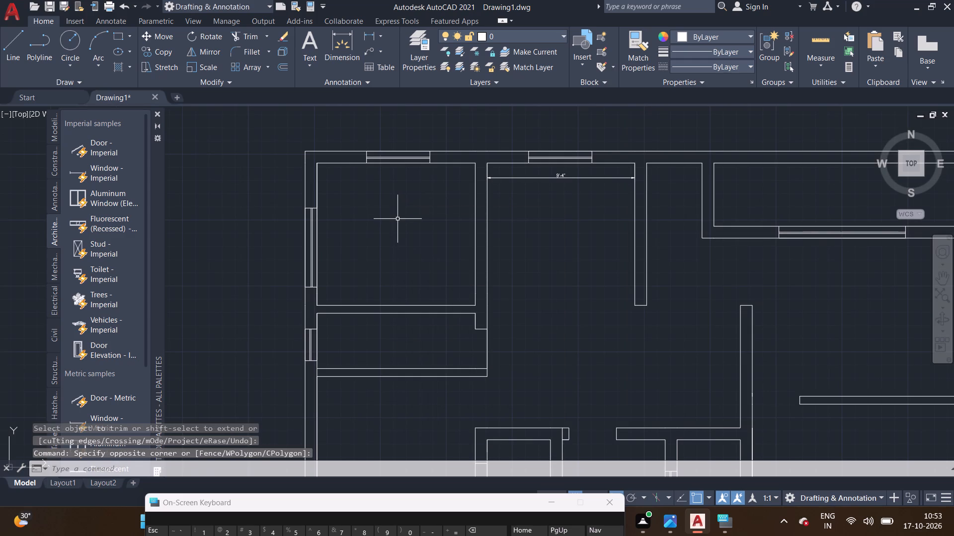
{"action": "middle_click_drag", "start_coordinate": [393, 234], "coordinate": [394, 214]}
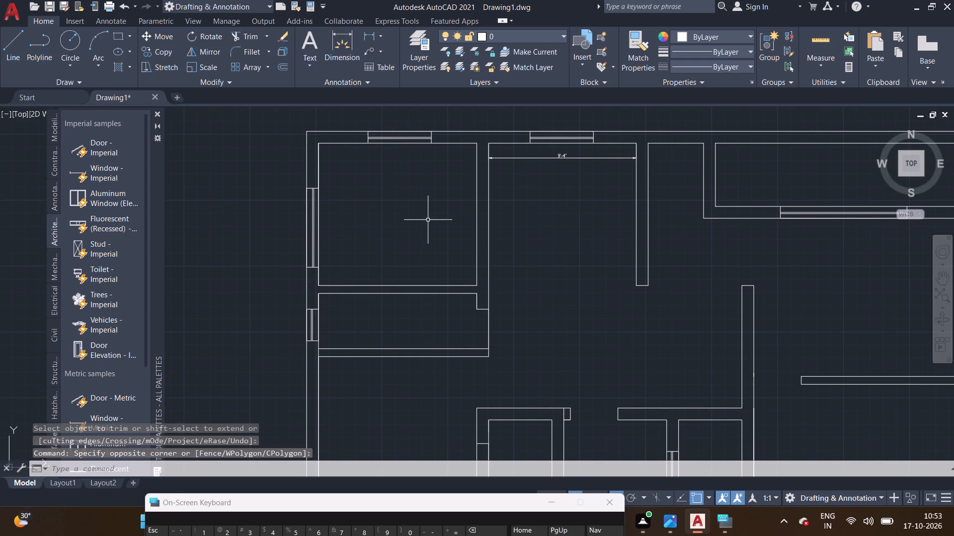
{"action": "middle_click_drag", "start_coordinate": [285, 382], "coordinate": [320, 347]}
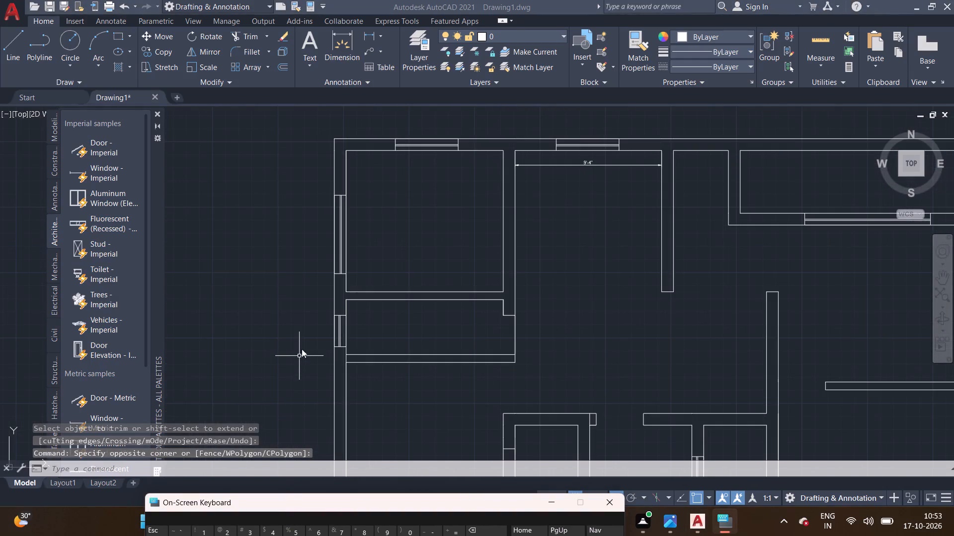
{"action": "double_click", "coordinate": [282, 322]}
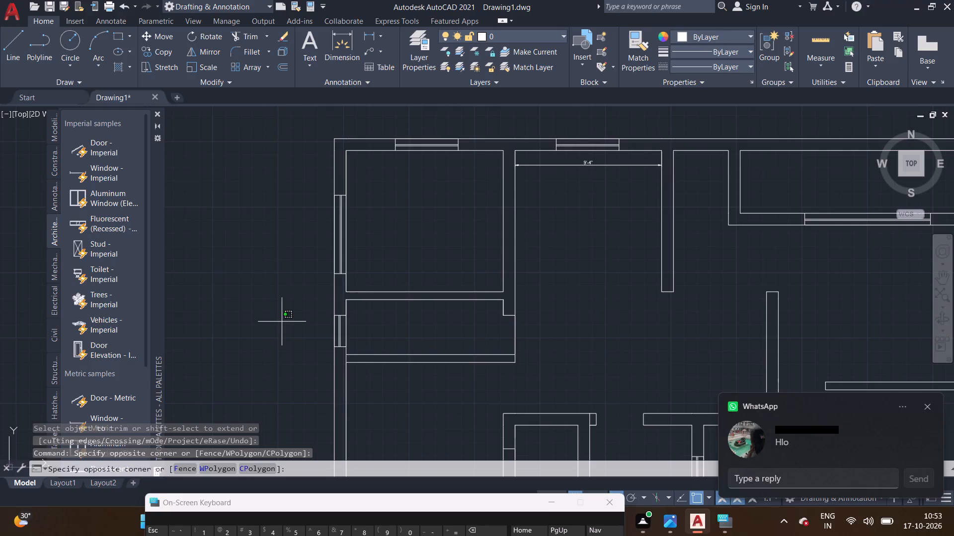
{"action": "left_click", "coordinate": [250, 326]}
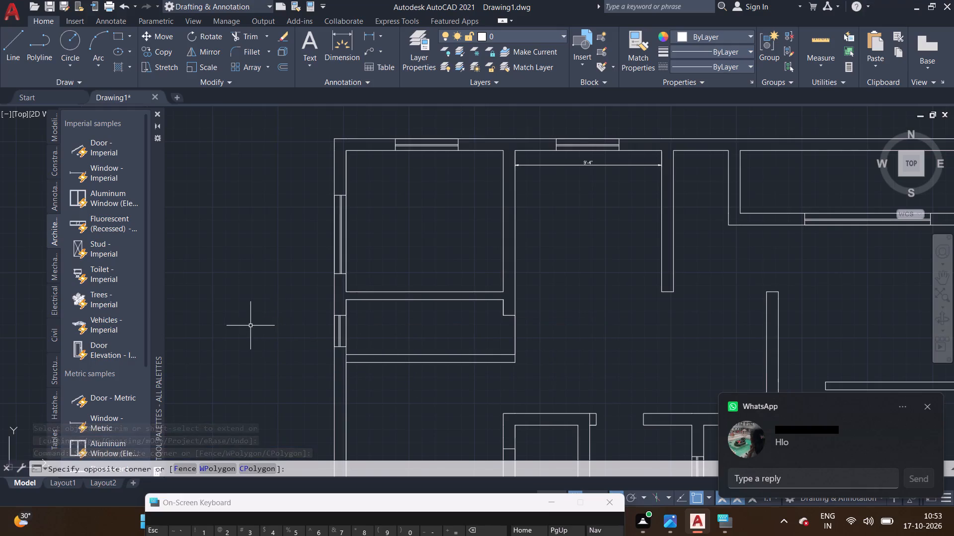
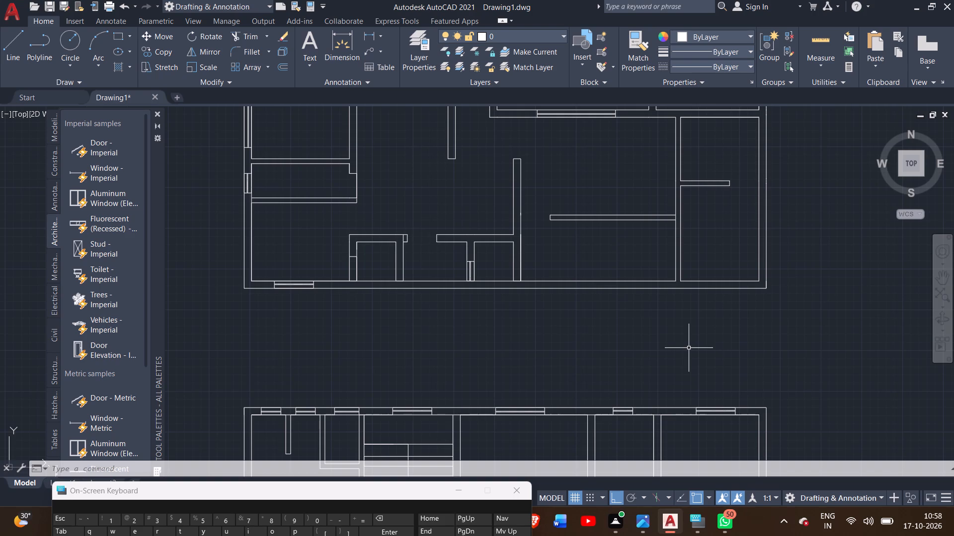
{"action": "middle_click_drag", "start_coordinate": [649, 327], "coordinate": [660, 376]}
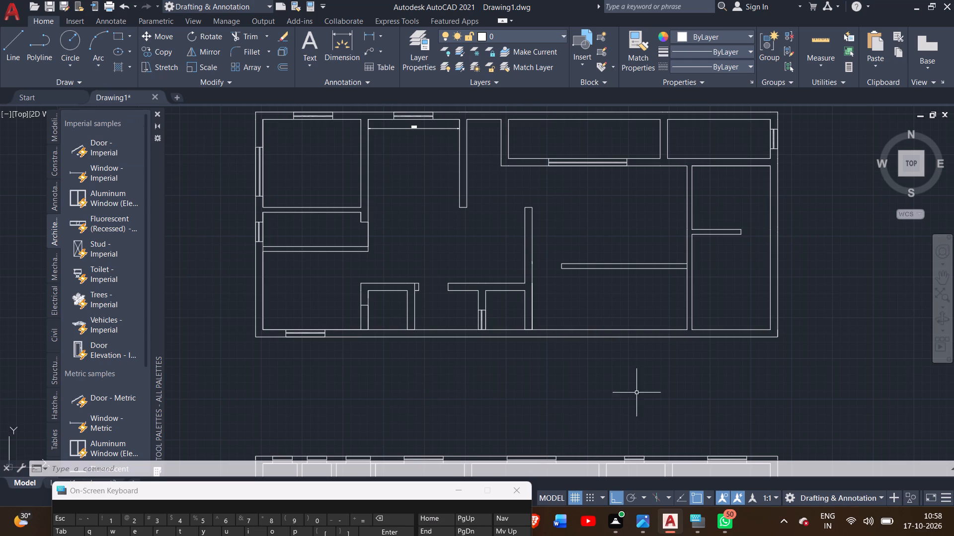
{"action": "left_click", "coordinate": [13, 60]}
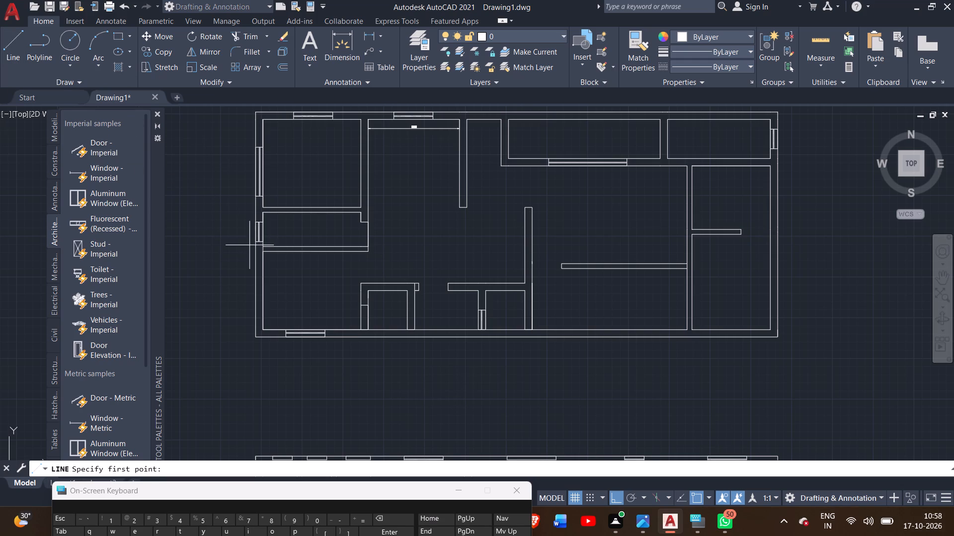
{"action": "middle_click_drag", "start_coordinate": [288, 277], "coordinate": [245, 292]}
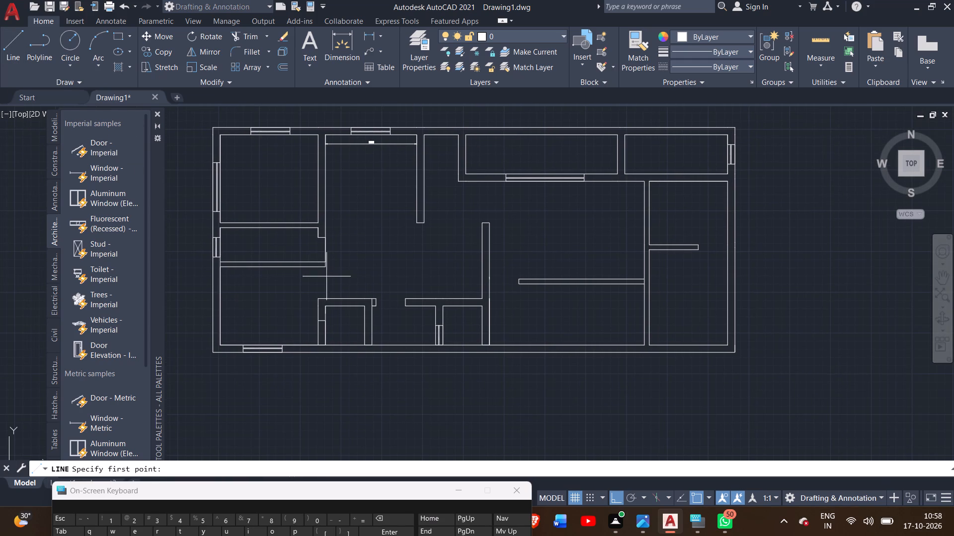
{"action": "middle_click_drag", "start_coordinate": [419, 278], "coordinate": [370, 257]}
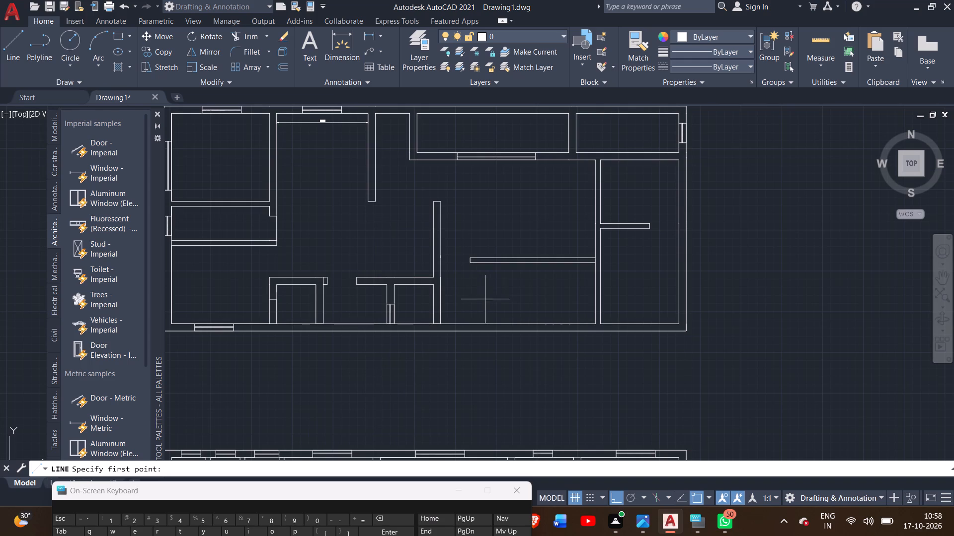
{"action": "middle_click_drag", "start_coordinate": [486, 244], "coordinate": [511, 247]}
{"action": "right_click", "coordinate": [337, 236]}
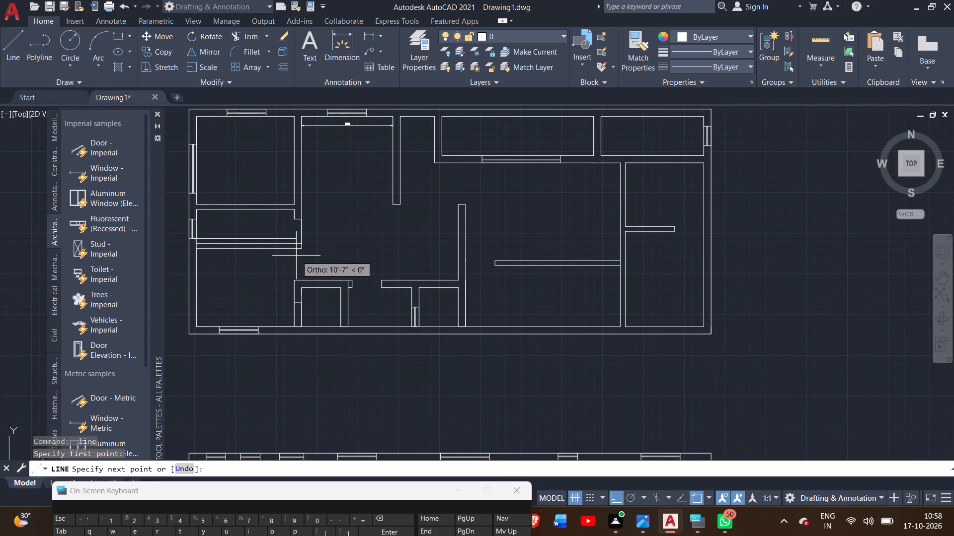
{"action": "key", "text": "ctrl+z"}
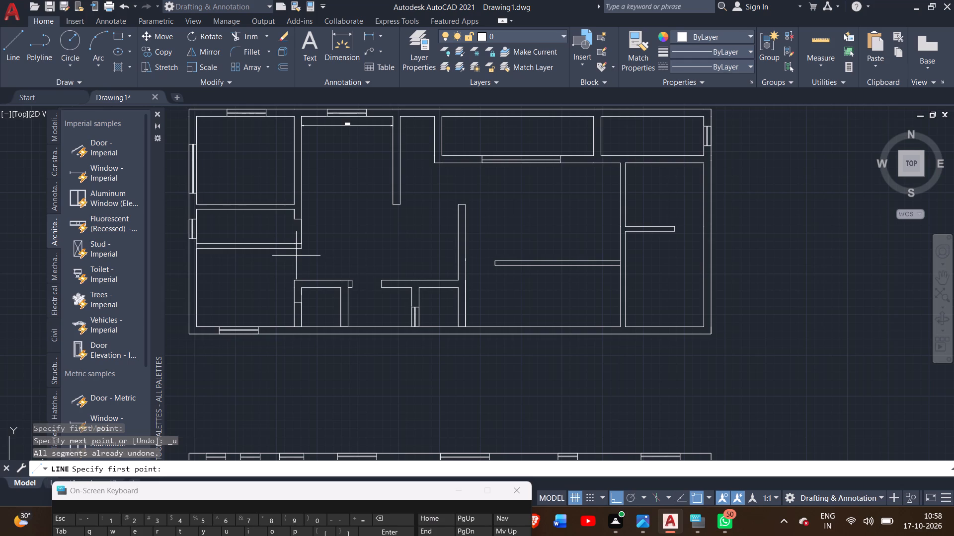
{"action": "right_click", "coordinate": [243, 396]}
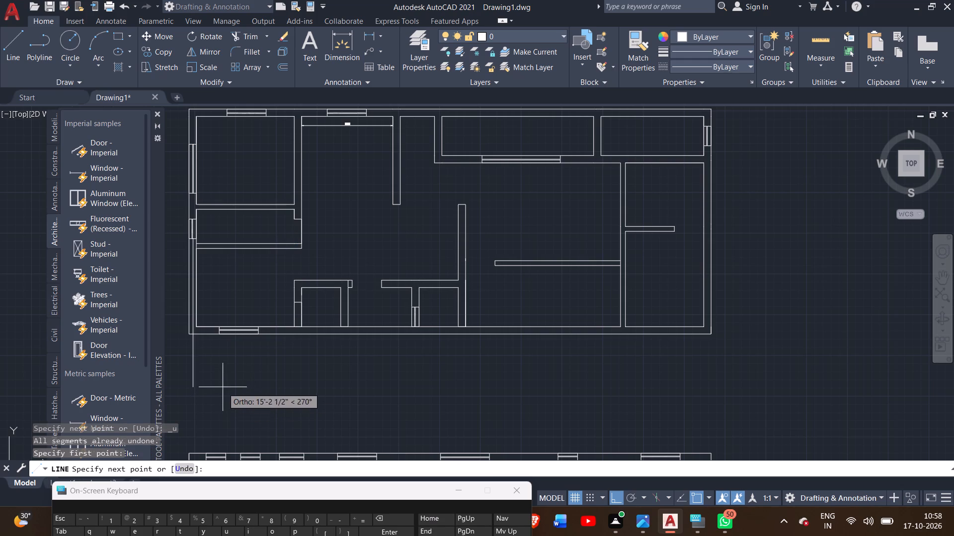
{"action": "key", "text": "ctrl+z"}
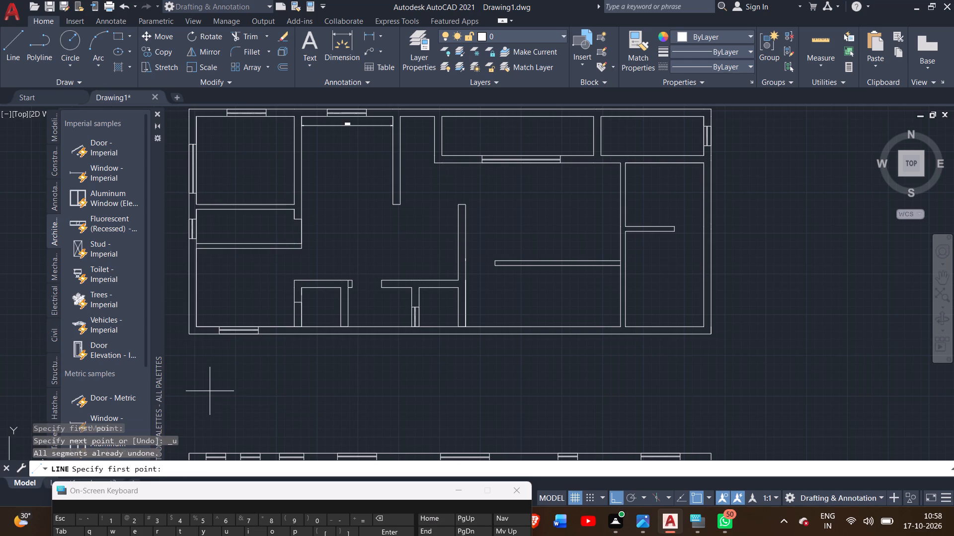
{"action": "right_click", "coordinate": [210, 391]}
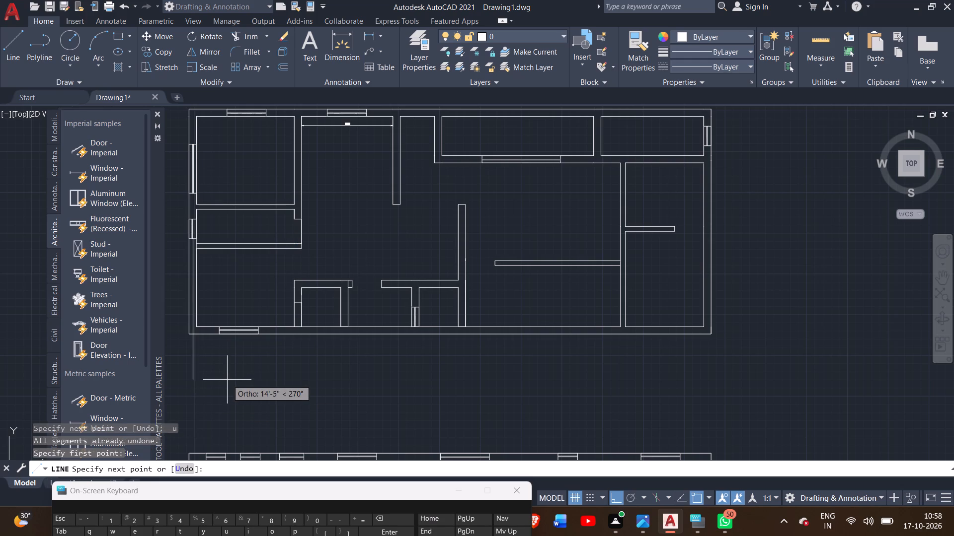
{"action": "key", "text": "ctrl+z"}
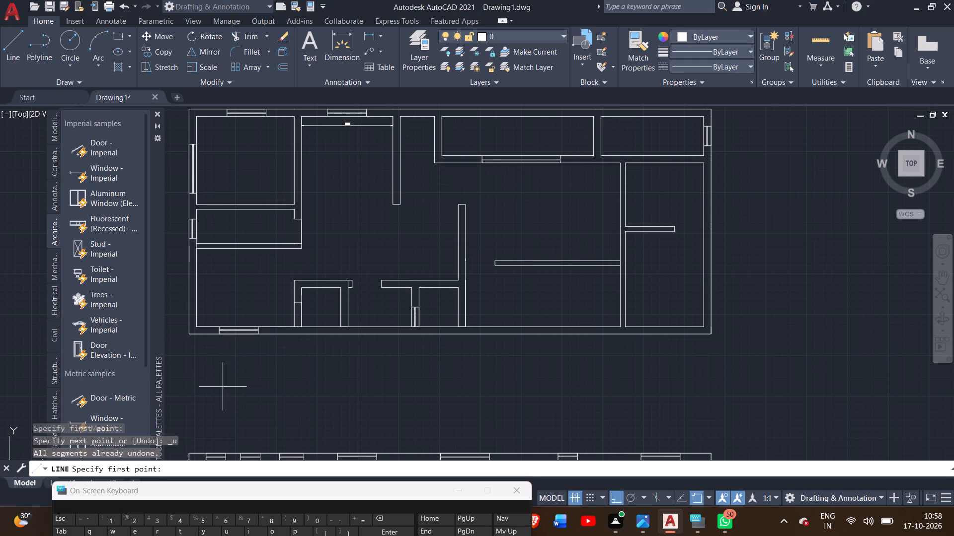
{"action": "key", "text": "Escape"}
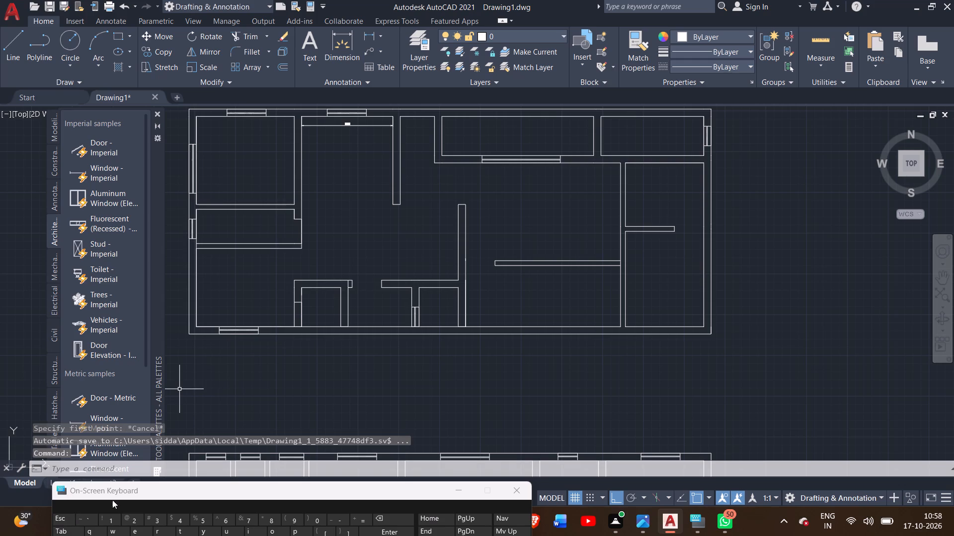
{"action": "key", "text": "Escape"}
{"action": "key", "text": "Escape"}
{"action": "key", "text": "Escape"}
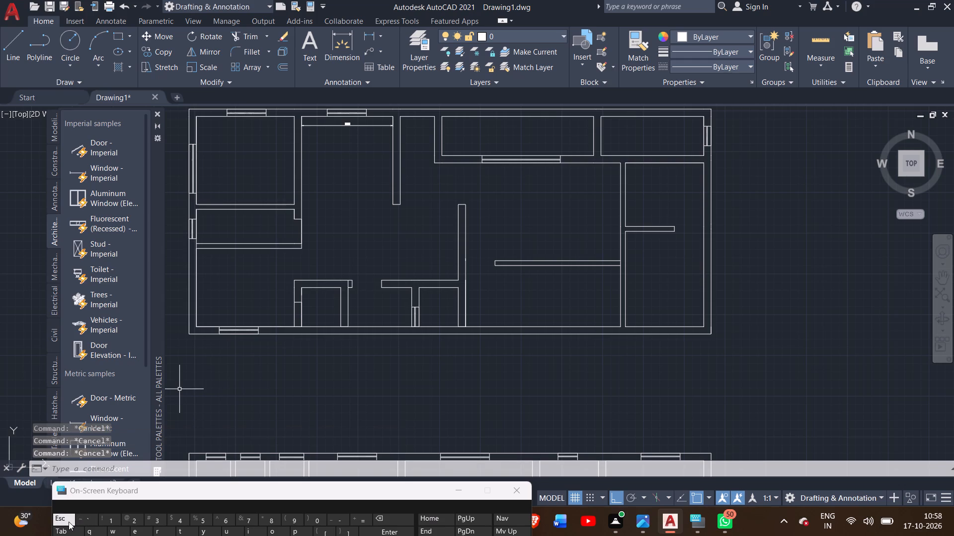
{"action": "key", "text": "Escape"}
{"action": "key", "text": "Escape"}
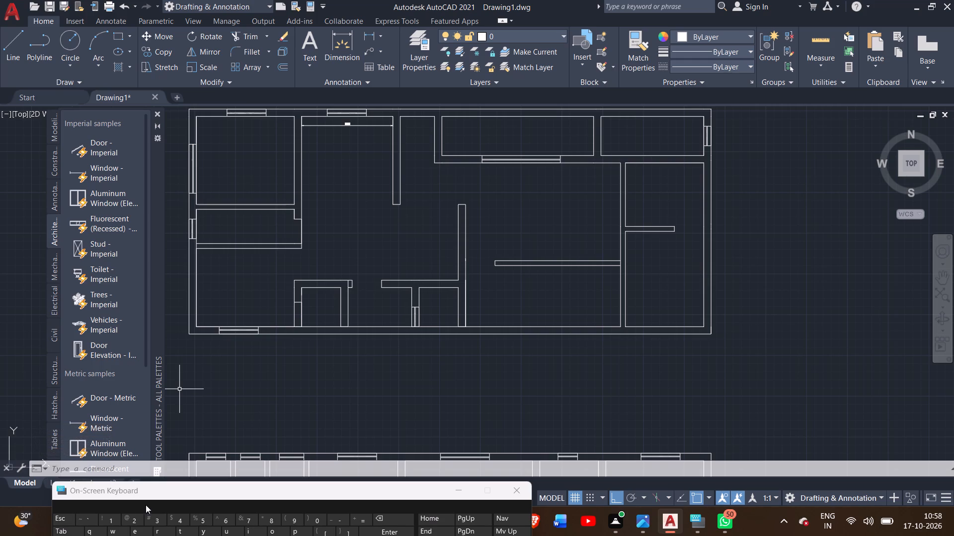
Examine the upper plan's lower-left rooms, their partition walls and the door openings between them.
{"action": "scroll", "coordinate": [303, 436], "scroll_direction": "down", "scroll_amount": 1}
{"action": "middle_click_drag", "start_coordinate": [295, 428], "coordinate": [368, 402]}
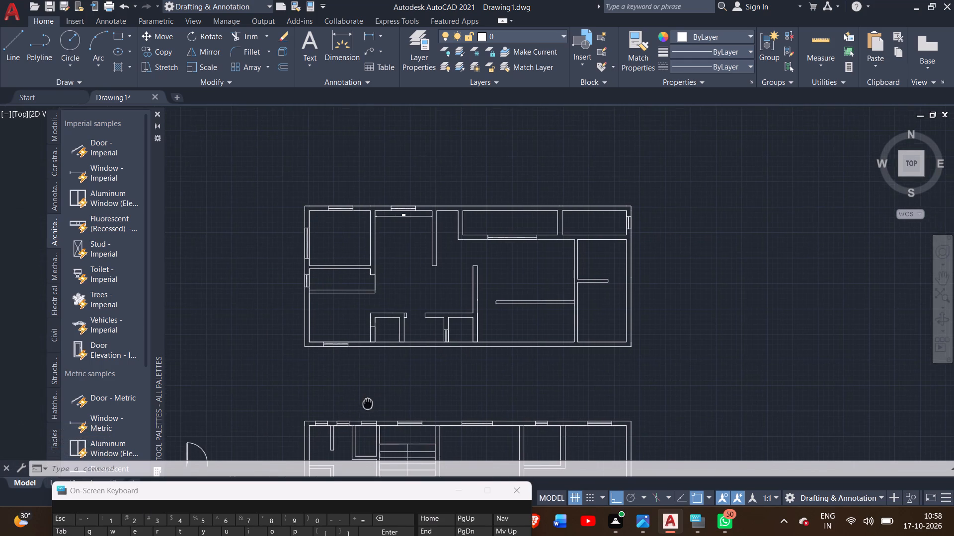
{"action": "middle_click_drag", "start_coordinate": [368, 402], "coordinate": [370, 402]}
{"action": "scroll", "coordinate": [352, 335], "scroll_direction": "up", "scroll_amount": 3}
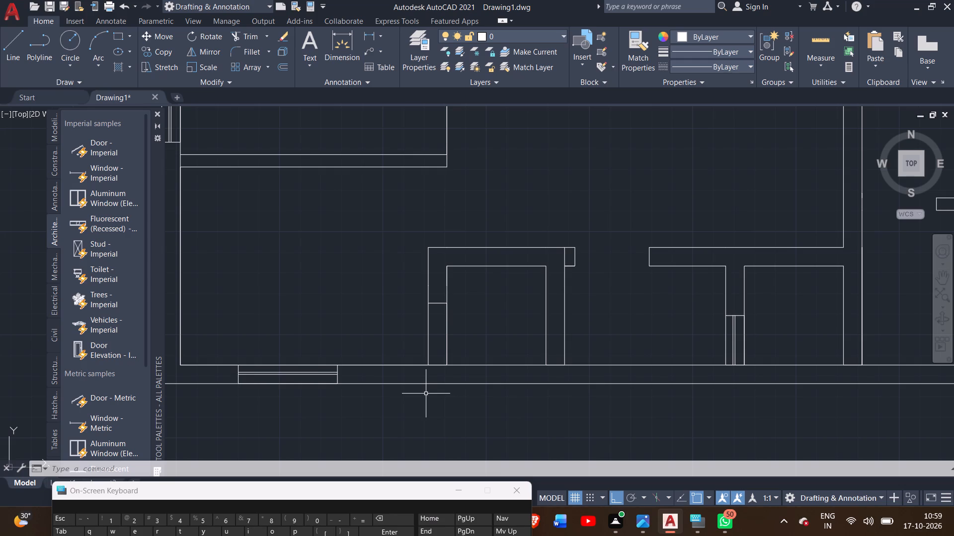
{"action": "middle_click_drag", "start_coordinate": [358, 341], "coordinate": [370, 365]}
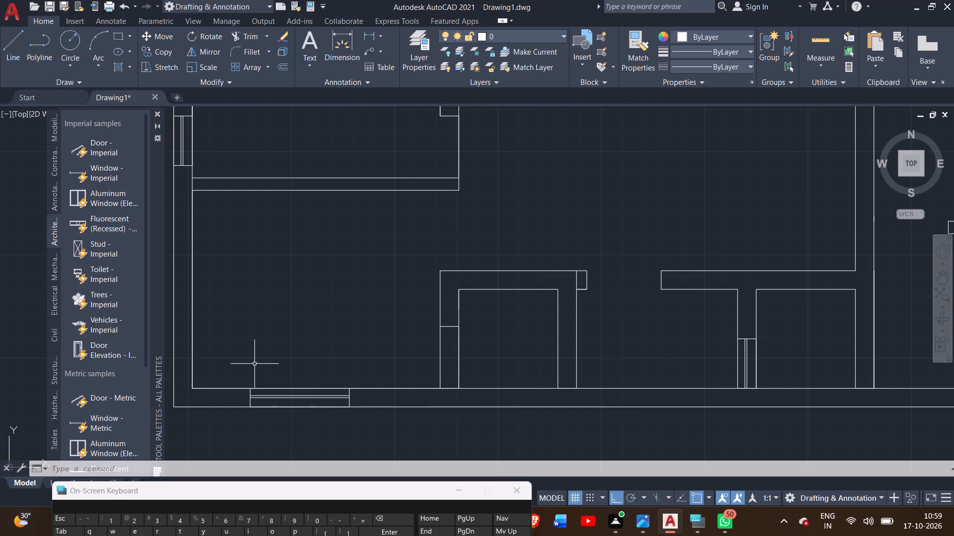
{"action": "middle_click_drag", "start_coordinate": [257, 349], "coordinate": [224, 336]}
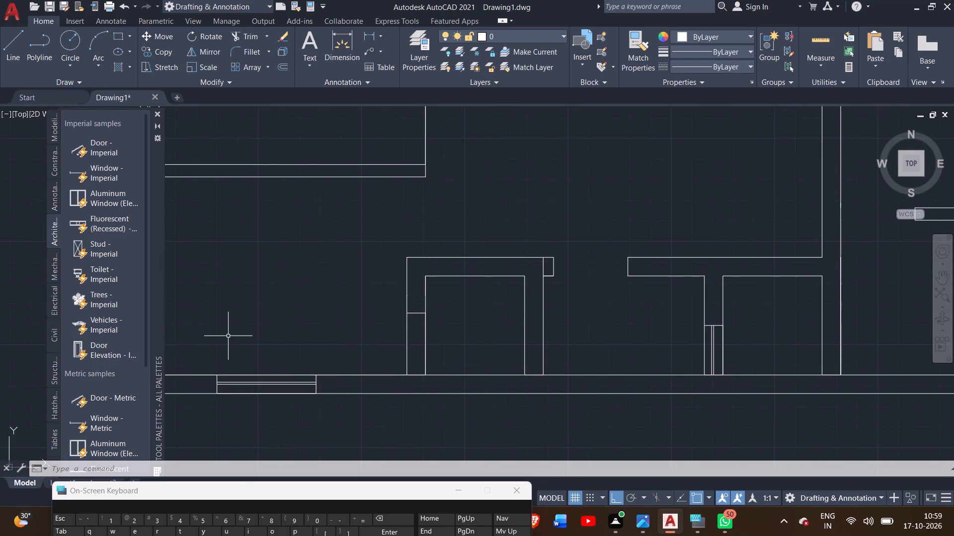
{"action": "scroll", "coordinate": [238, 321], "scroll_direction": "down", "scroll_amount": 2}
{"action": "middle_click_drag", "start_coordinate": [245, 312], "coordinate": [253, 342]}
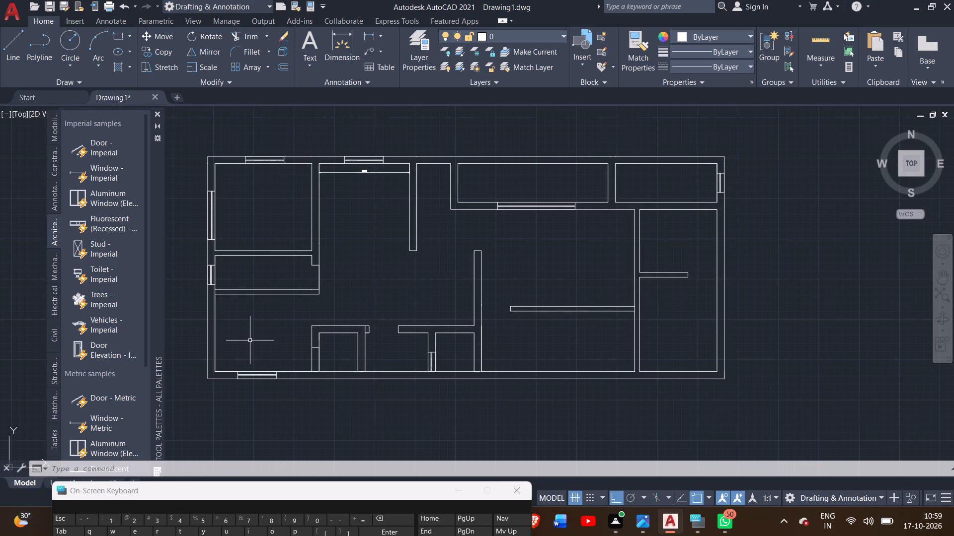
{"action": "middle_click_drag", "start_coordinate": [253, 345], "coordinate": [251, 345]}
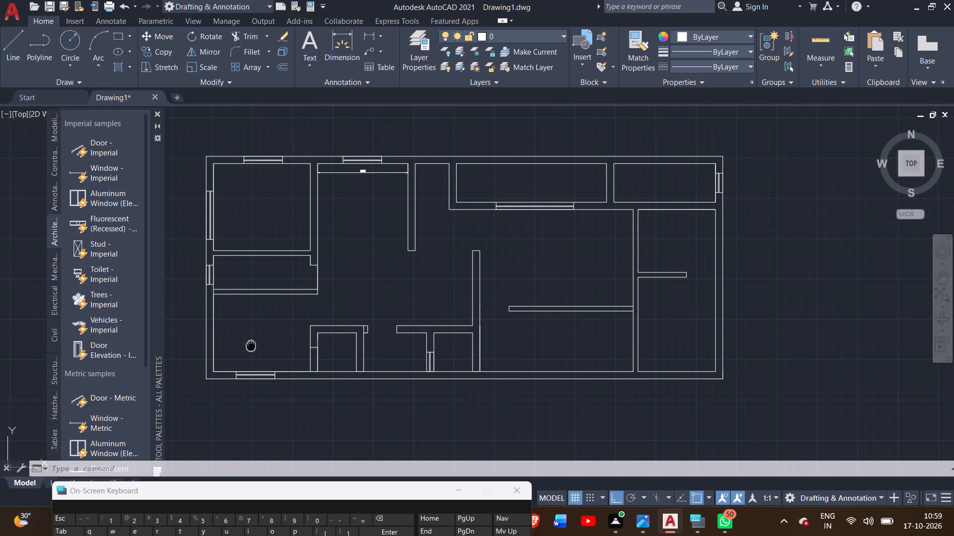
{"action": "middle_click_drag", "start_coordinate": [251, 345], "coordinate": [225, 339]}
{"action": "scroll", "coordinate": [258, 340], "scroll_direction": "up", "scroll_amount": 2}
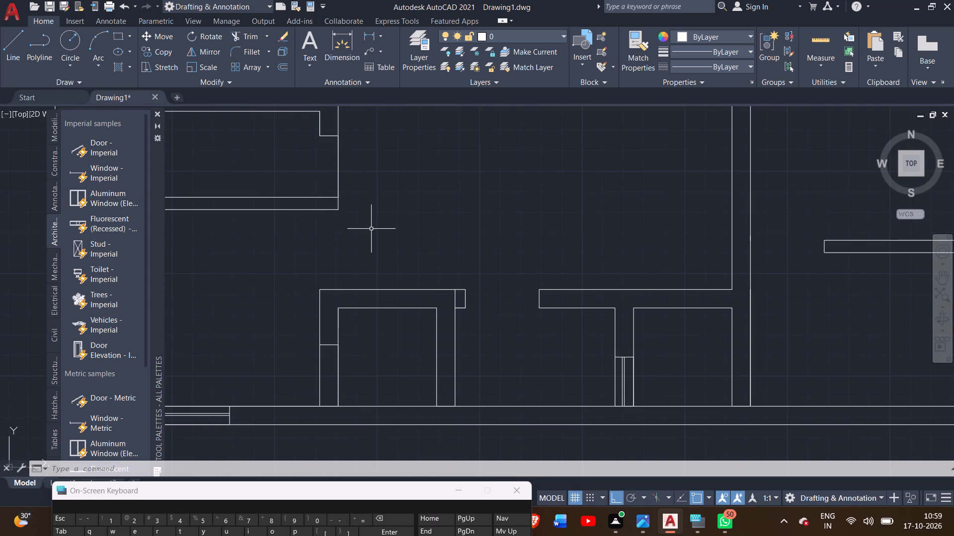
Insert a Door - Imperial block in the open area above the upper plan's lower small rooms and set it to Open 90º.
{"action": "middle_click_drag", "start_coordinate": [484, 250], "coordinate": [424, 263]}
{"action": "middle_click", "coordinate": [424, 263]}
{"action": "middle_click_drag", "start_coordinate": [479, 268], "coordinate": [440, 266]}
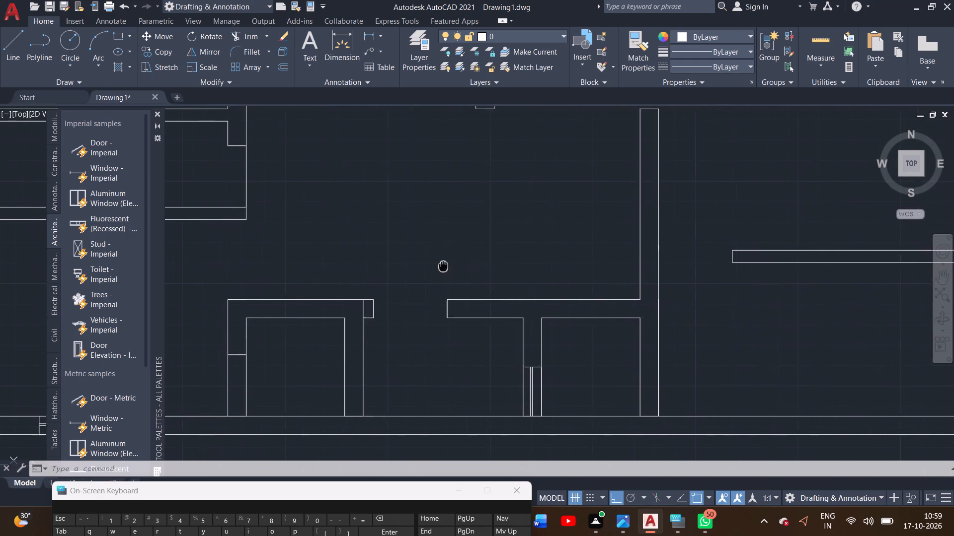
{"action": "middle_click_drag", "start_coordinate": [440, 266], "coordinate": [307, 279]}
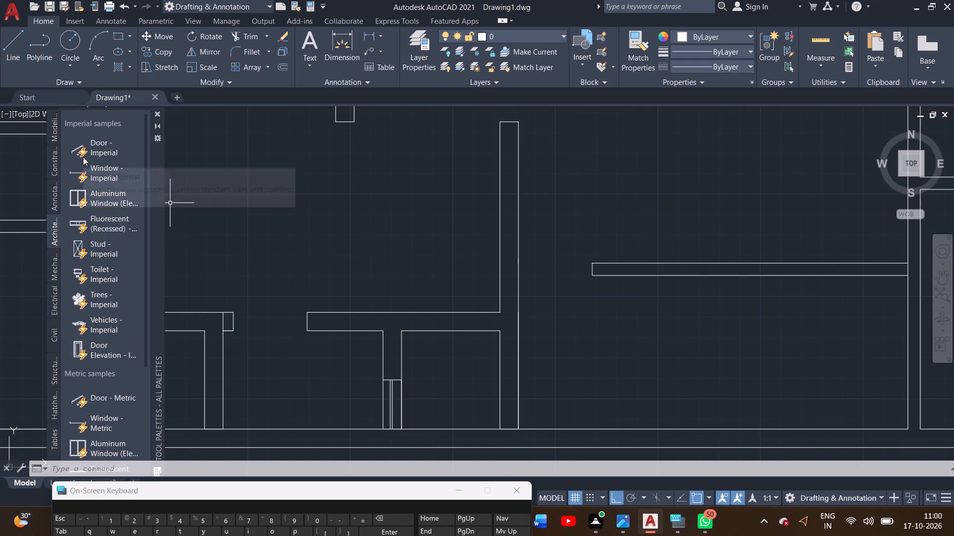
{"action": "left_click_drag", "start_coordinate": [84, 152], "coordinate": [290, 192]}
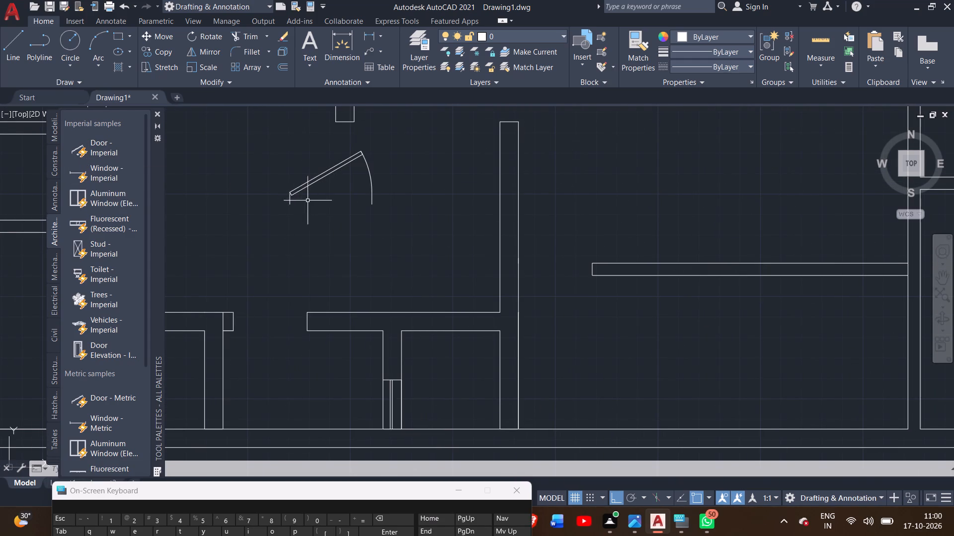
{"action": "left_click", "coordinate": [299, 190]}
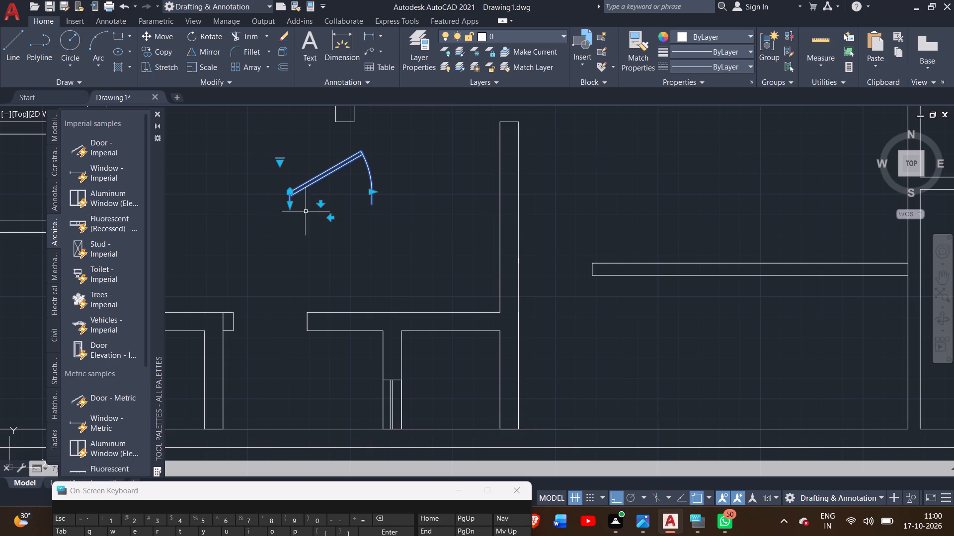
{"action": "left_click", "coordinate": [282, 164]}
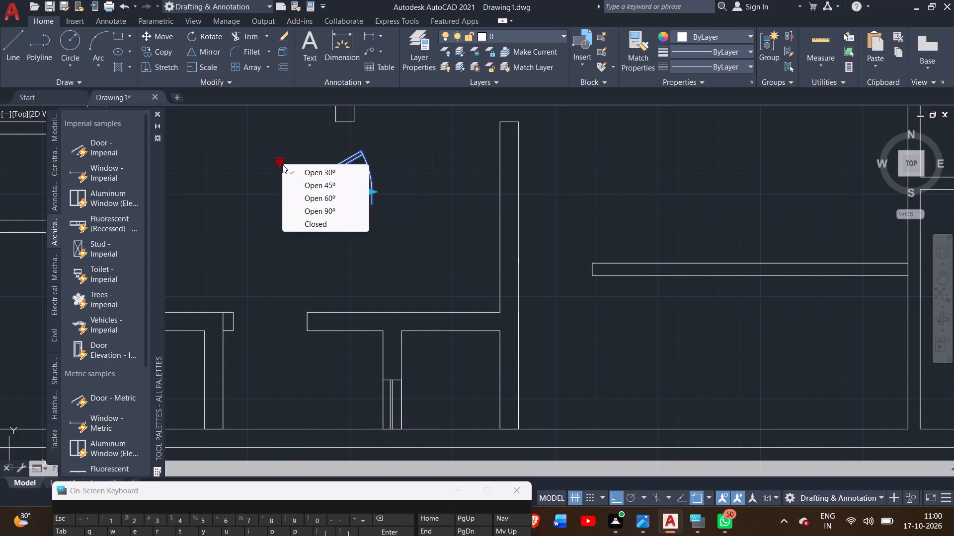
{"action": "double_click", "coordinate": [319, 208]}
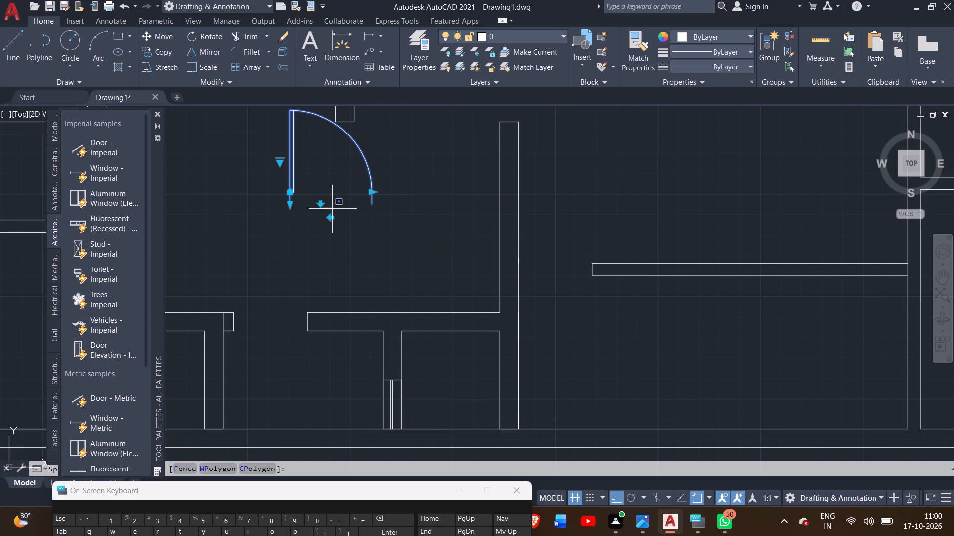
{"action": "left_click", "coordinate": [307, 216]}
{"action": "middle_click_drag", "start_coordinate": [316, 223], "coordinate": [317, 285]}
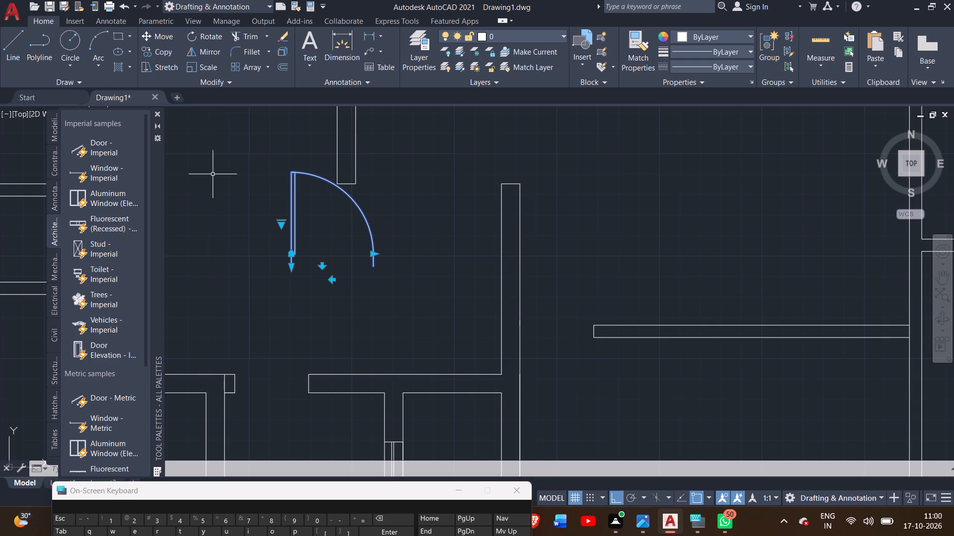
Copy the 90º door horizontally to just right of the original, leaving a small gap between the two.
{"action": "left_click", "coordinate": [143, 59]}
{"action": "scroll", "coordinate": [292, 272], "scroll_direction": "up", "scroll_amount": 3}
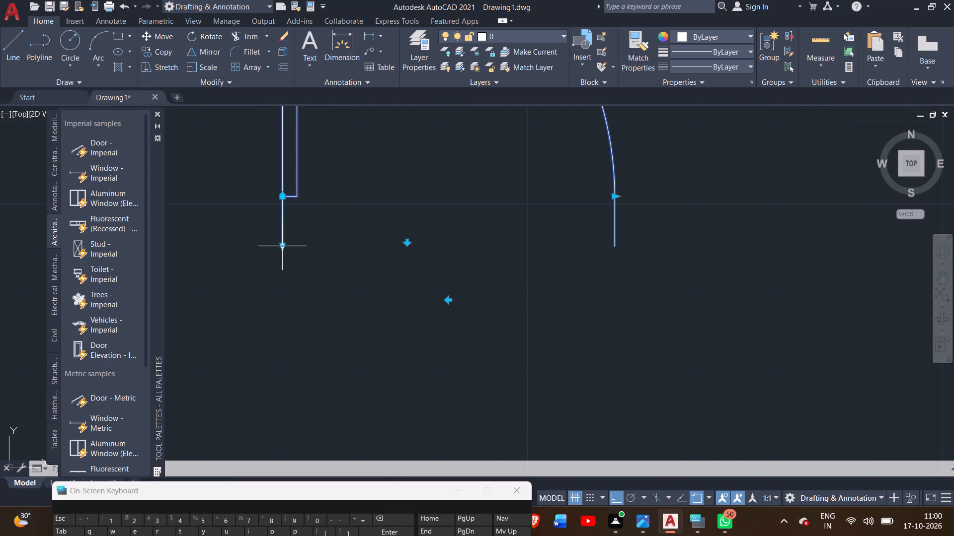
{"action": "double_click", "coordinate": [157, 54]}
{"action": "left_click_drag", "start_coordinate": [281, 244], "coordinate": [656, 266]}
{"action": "double_click", "coordinate": [656, 266]}
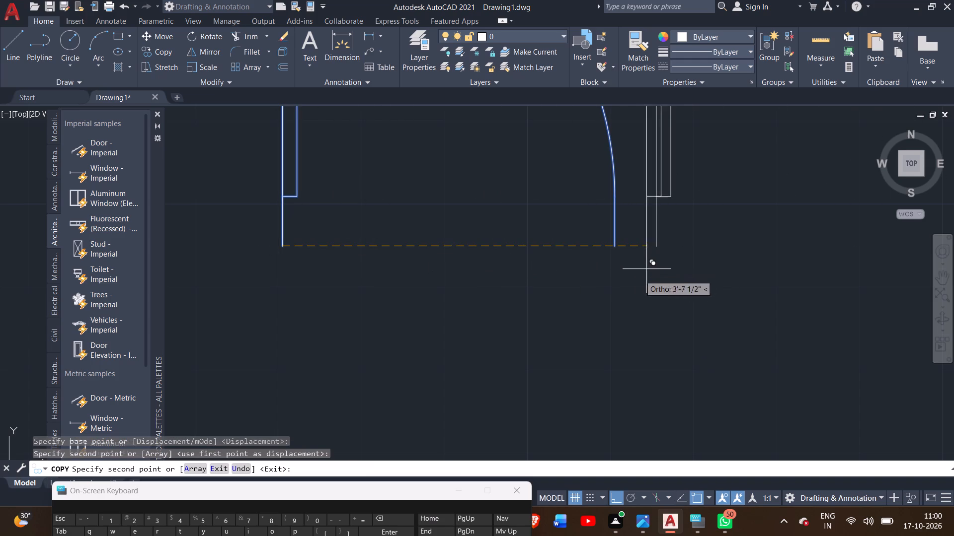
{"action": "right_click", "coordinate": [627, 271]}
{"action": "left_click", "coordinate": [646, 282]}
{"action": "scroll", "coordinate": [626, 289], "scroll_direction": "down", "scroll_amount": 3}
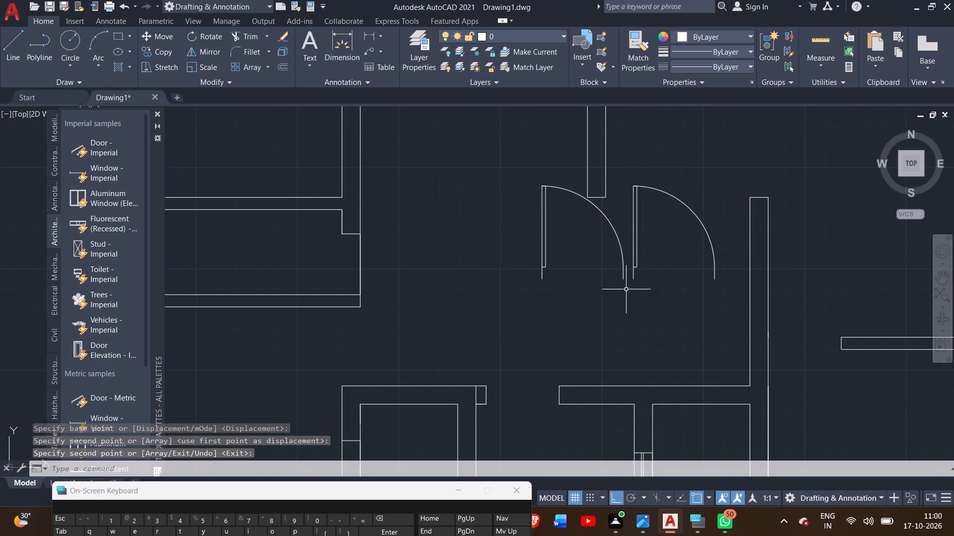
{"action": "middle_click_drag", "start_coordinate": [626, 289], "coordinate": [439, 292]}
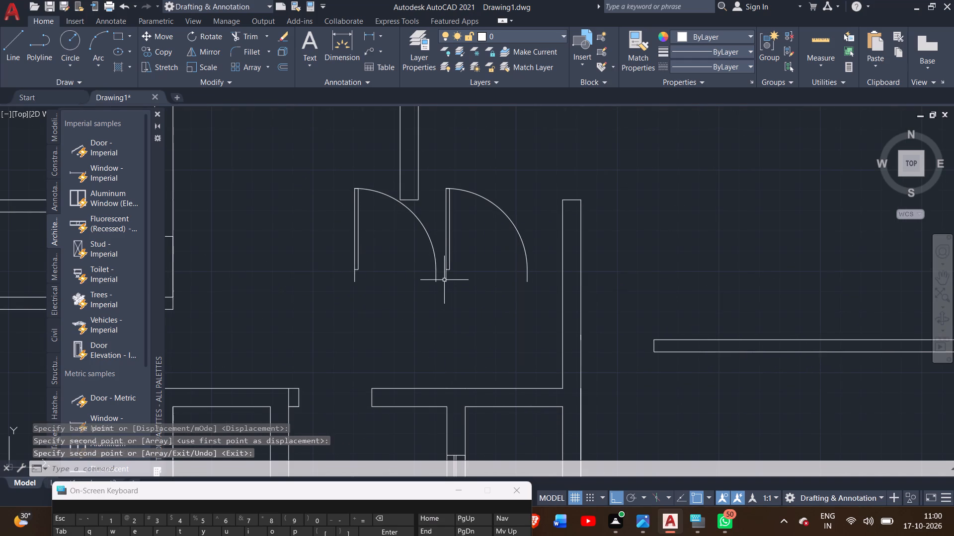
Flip the copied door horizontally so its hinge is on the right-hand side.
{"action": "left_click", "coordinate": [445, 280]}
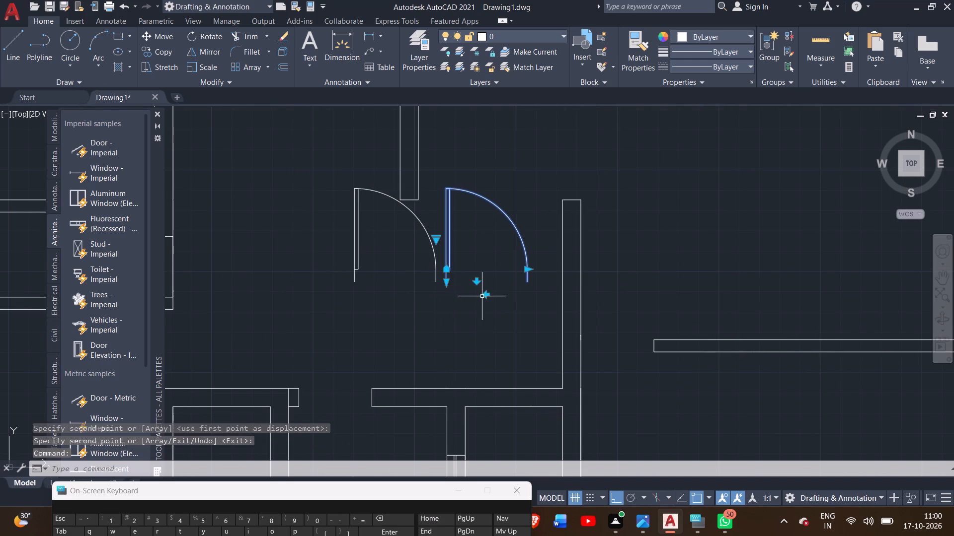
{"action": "left_click", "coordinate": [484, 295]}
{"action": "left_click", "coordinate": [458, 284]}
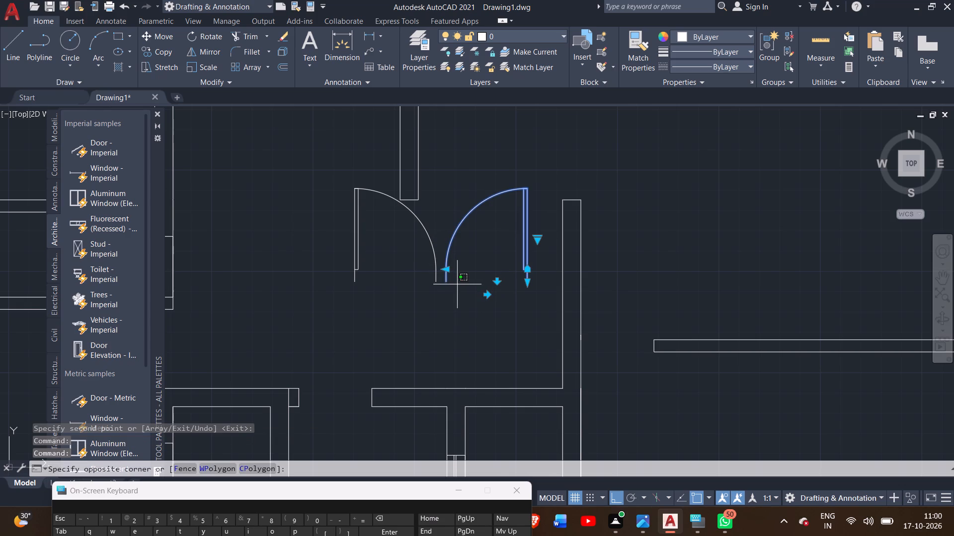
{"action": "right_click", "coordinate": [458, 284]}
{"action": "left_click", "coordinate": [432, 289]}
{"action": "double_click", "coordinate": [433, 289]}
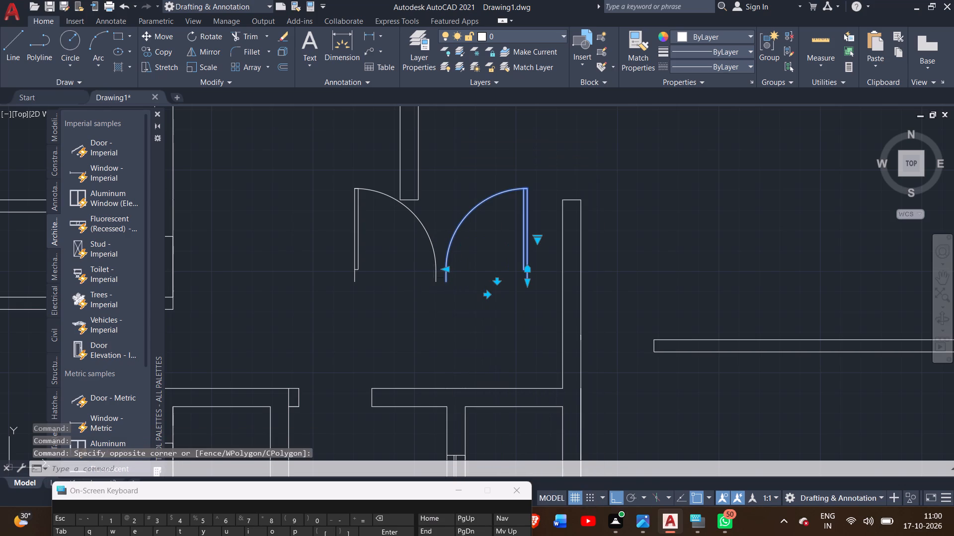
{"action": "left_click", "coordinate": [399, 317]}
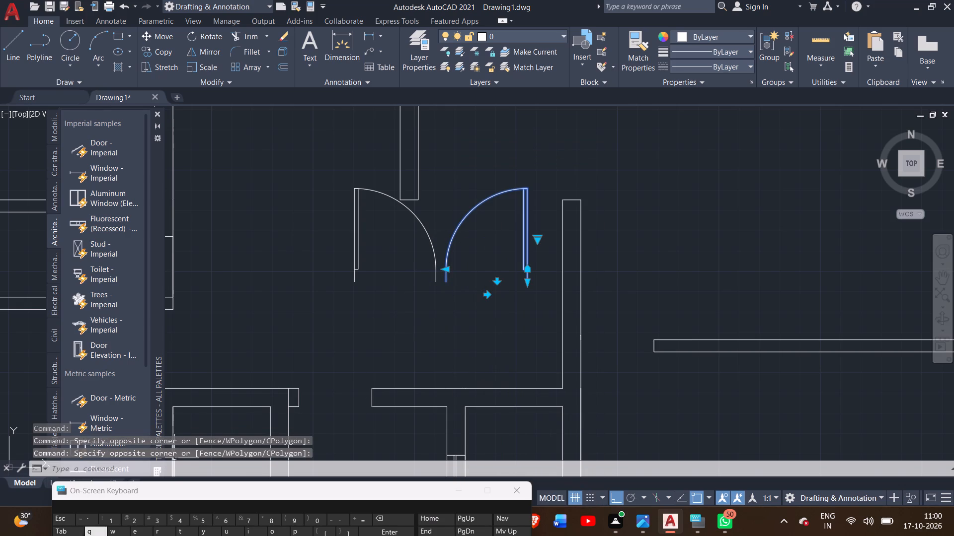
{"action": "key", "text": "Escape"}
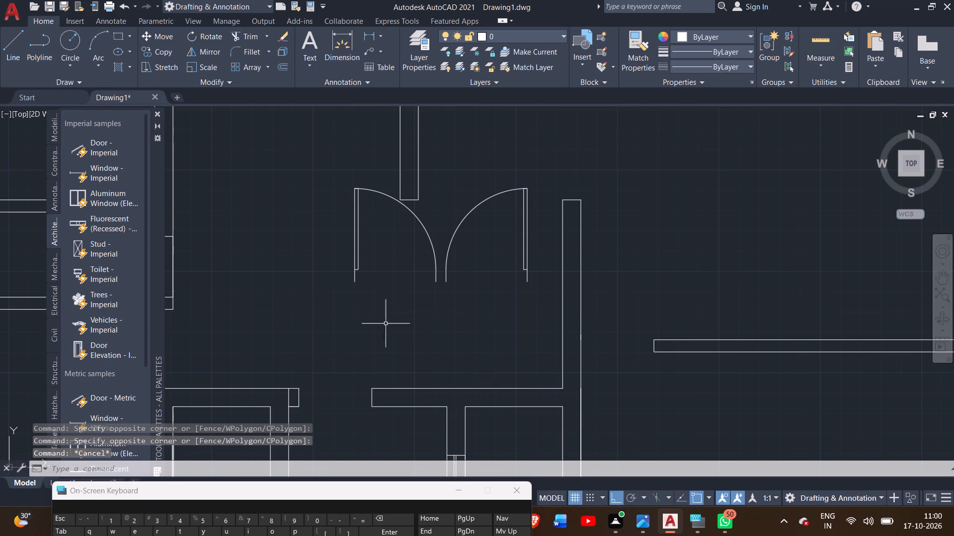
Move the flipped door by its hinge-side bottom endpoint onto the lower corner of the horizontal partition's free end, beside the vertical wall.
{"action": "left_click", "coordinate": [524, 217]}
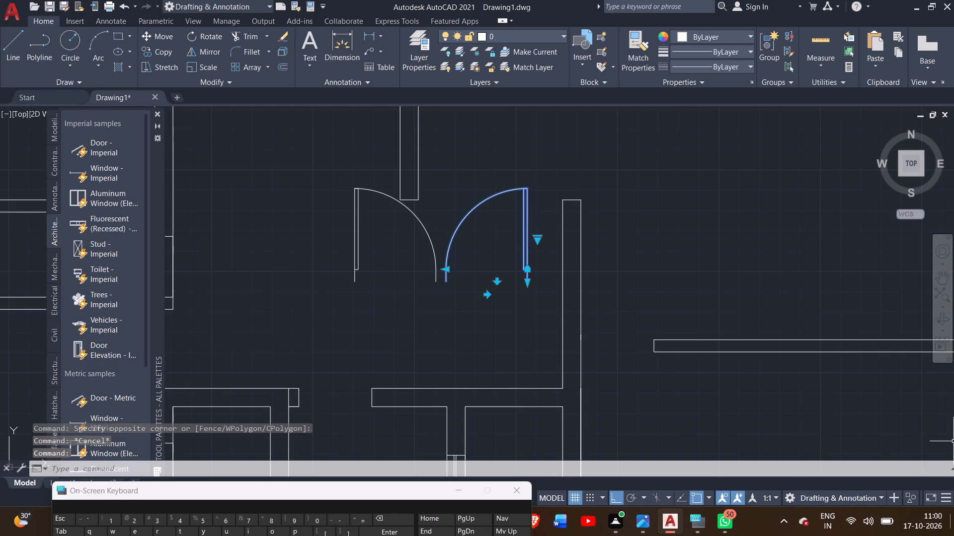
{"action": "left_click", "coordinate": [160, 43]}
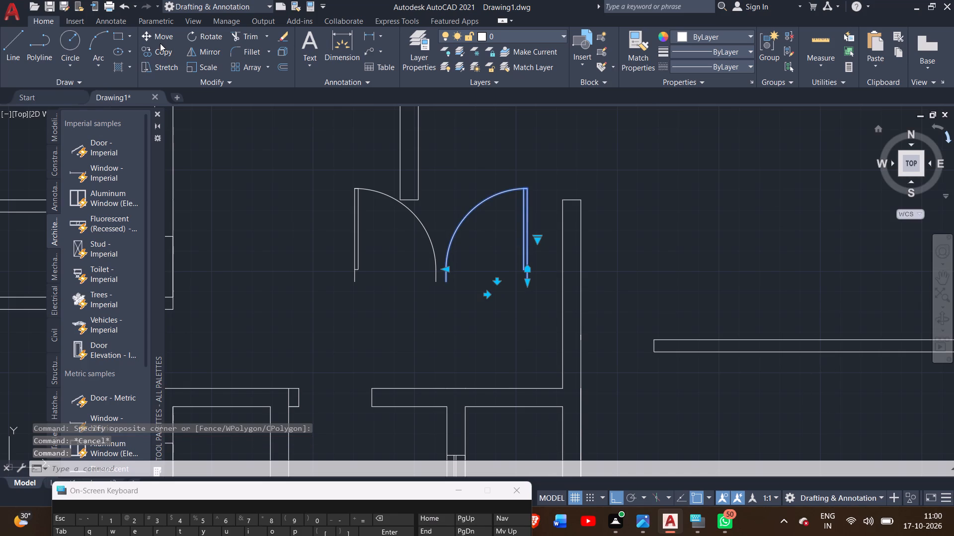
{"action": "left_click", "coordinate": [160, 39]}
{"action": "scroll", "coordinate": [536, 279], "scroll_direction": "up", "scroll_amount": 2}
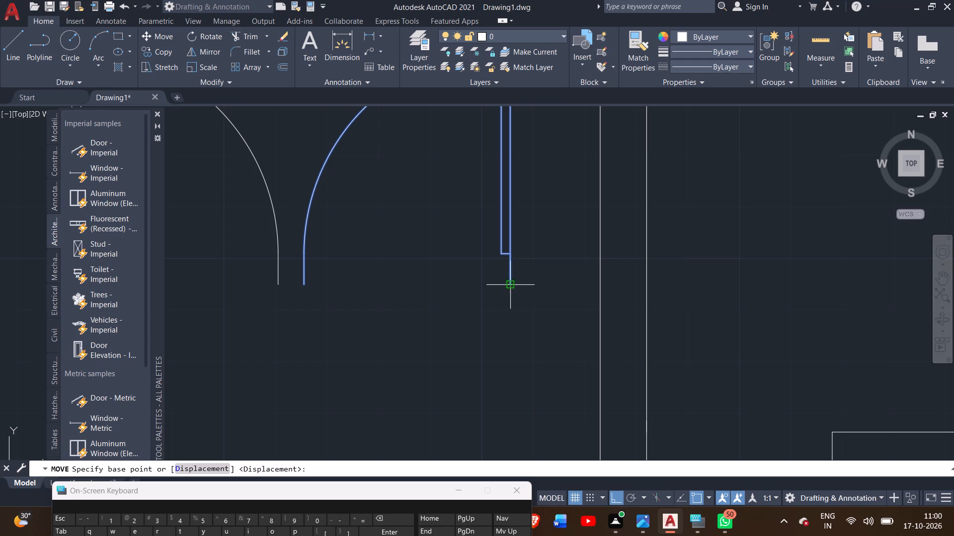
{"action": "left_click_drag", "start_coordinate": [509, 285], "coordinate": [732, 404]}
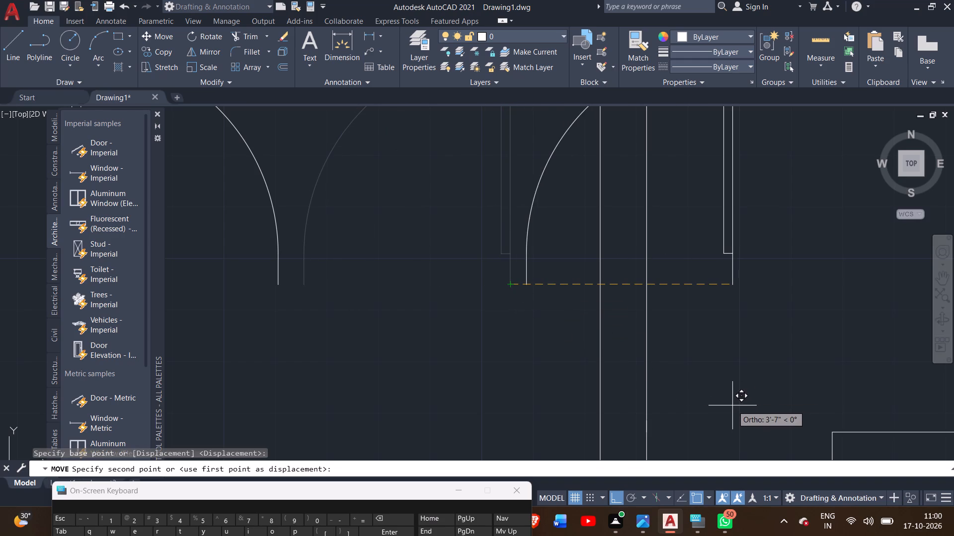
{"action": "left_click_drag", "start_coordinate": [732, 404], "coordinate": [769, 428]}
{"action": "scroll", "coordinate": [732, 404], "scroll_direction": "down", "scroll_amount": 2}
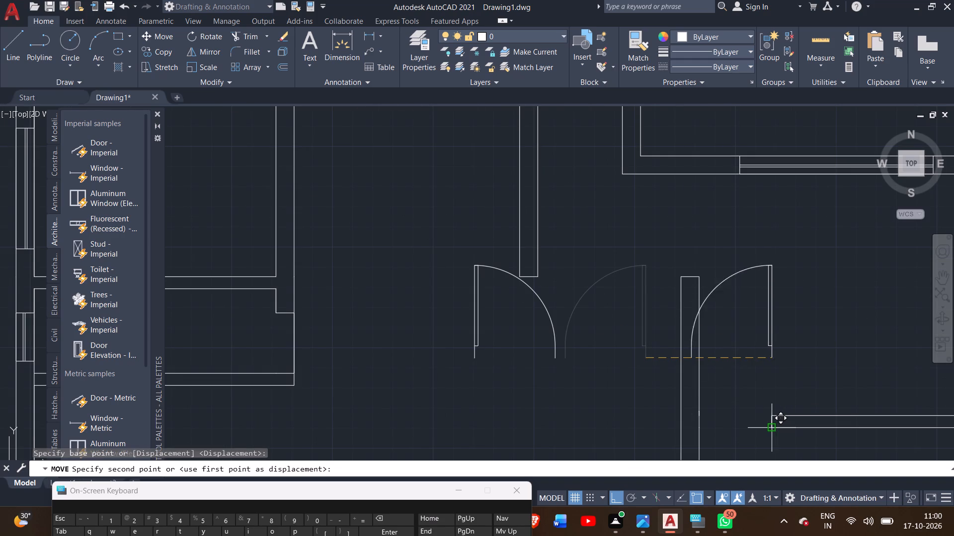
{"action": "left_click_drag", "start_coordinate": [769, 428], "coordinate": [769, 431]}
{"action": "triple_click", "coordinate": [769, 431]}
{"action": "double_click", "coordinate": [769, 431]}
{"action": "right_click", "coordinate": [819, 381]}
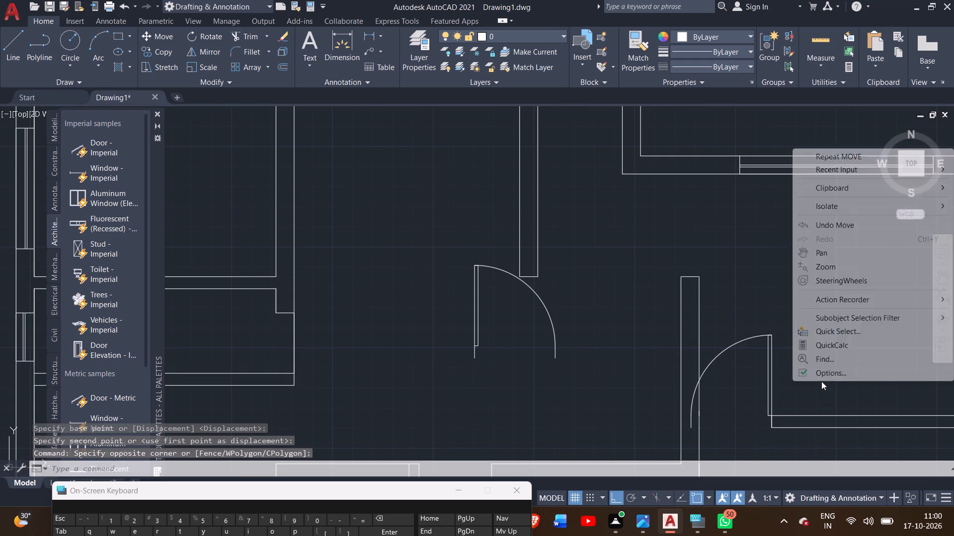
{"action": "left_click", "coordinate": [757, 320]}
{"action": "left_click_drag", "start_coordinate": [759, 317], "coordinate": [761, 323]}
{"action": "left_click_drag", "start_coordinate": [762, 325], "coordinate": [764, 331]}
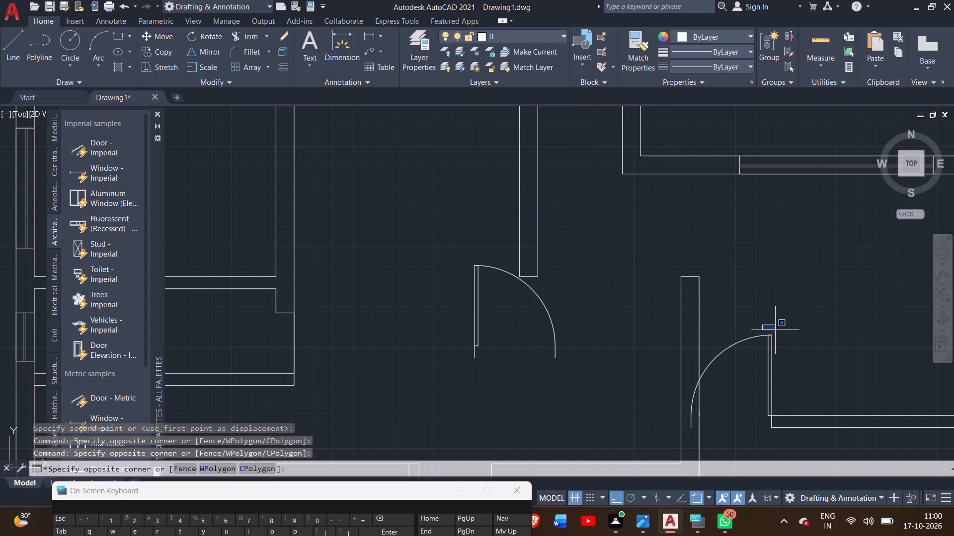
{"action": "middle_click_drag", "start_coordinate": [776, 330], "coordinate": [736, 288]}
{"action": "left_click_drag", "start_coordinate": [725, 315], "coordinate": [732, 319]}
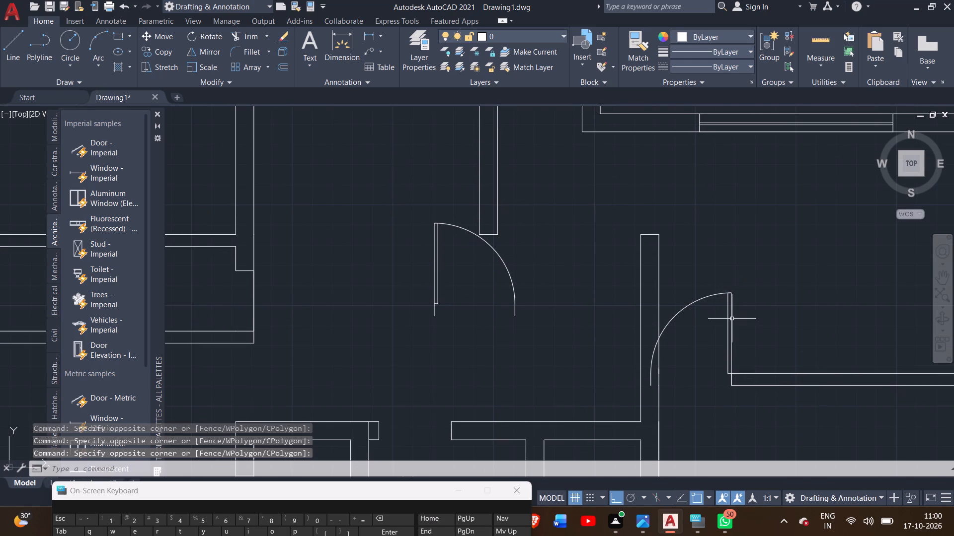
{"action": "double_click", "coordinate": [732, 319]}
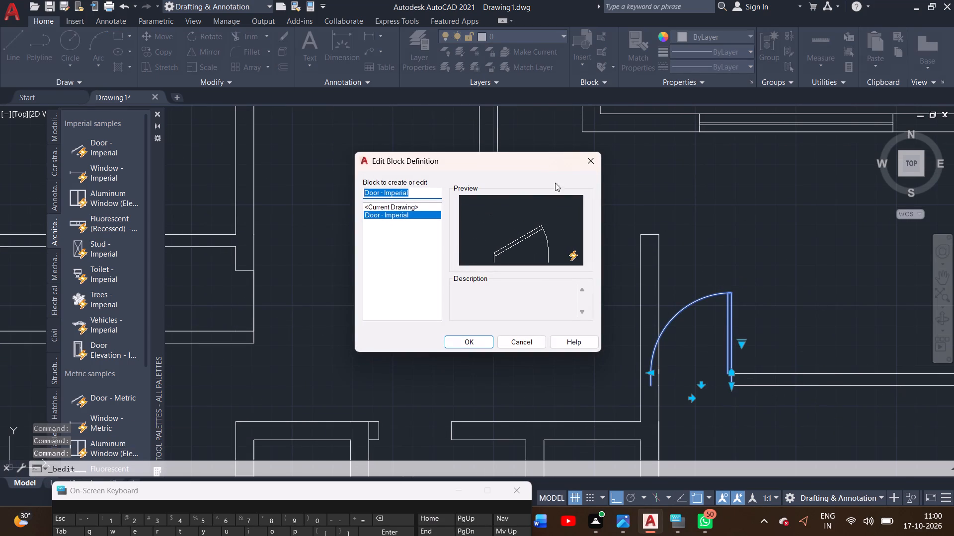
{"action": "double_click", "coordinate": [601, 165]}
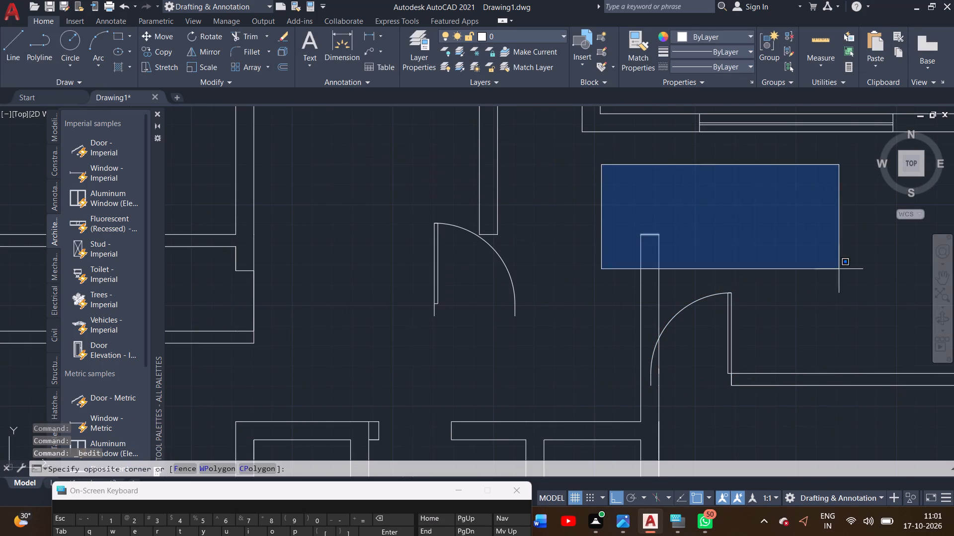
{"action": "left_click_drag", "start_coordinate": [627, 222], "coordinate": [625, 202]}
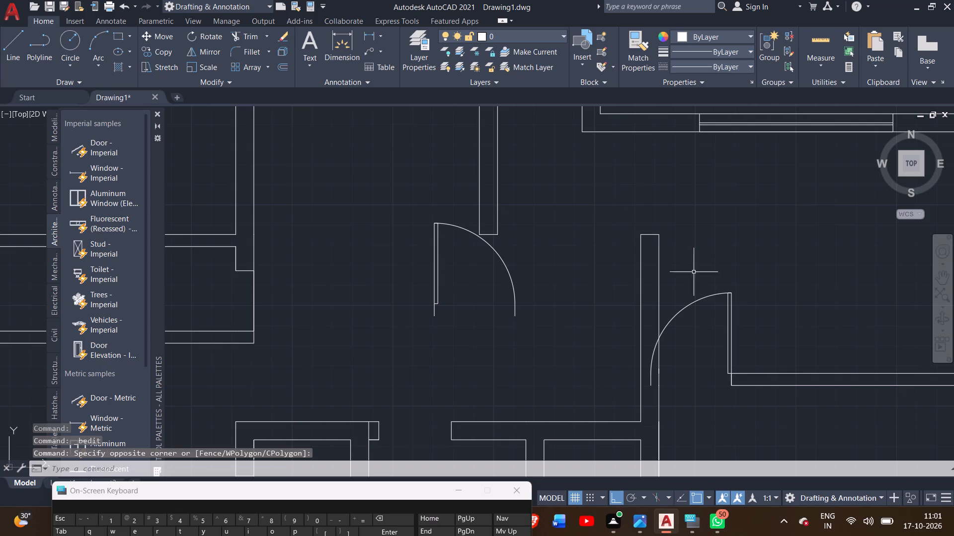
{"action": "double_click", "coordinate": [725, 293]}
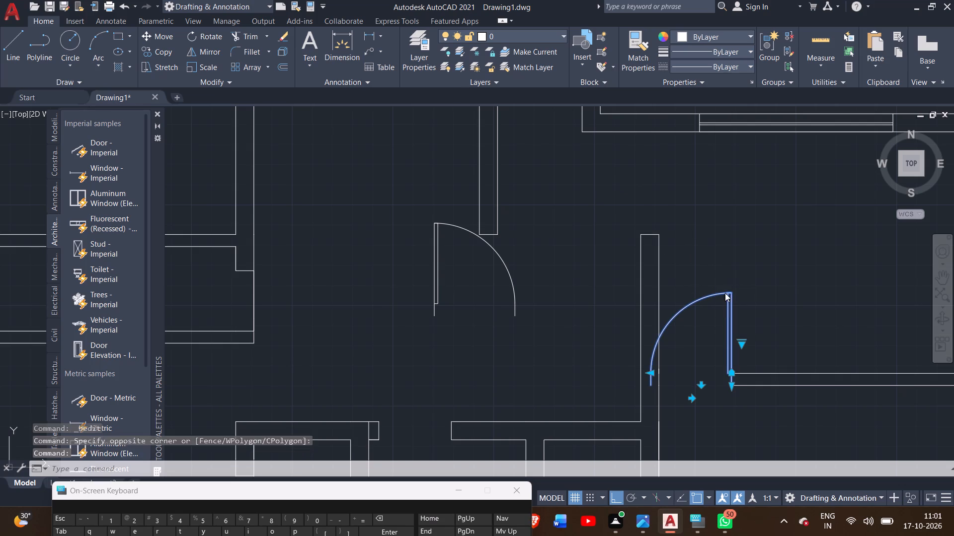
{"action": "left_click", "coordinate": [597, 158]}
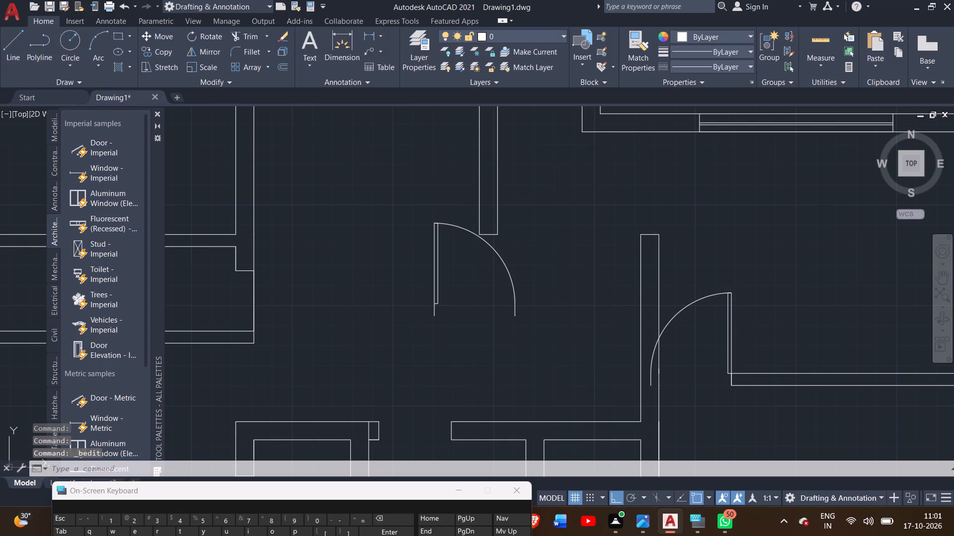
Scale the moved door down about its hinge endpoint on the partition end so its swing meets the adjacent vertical wall's face.
{"action": "left_click_drag", "start_coordinate": [739, 274], "coordinate": [717, 334]}
{"action": "left_click", "coordinate": [717, 334]}
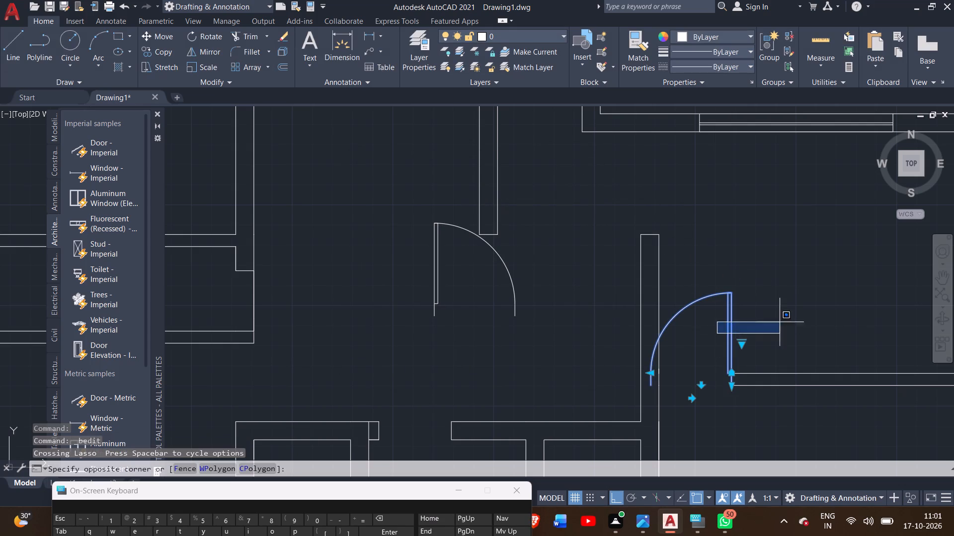
{"action": "left_click", "coordinate": [754, 274]}
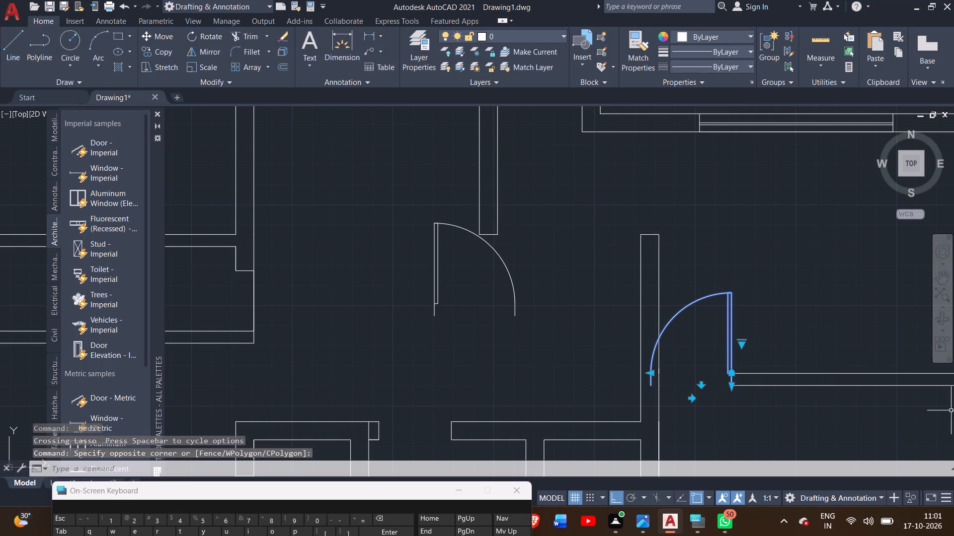
{"action": "left_click", "coordinate": [209, 66]}
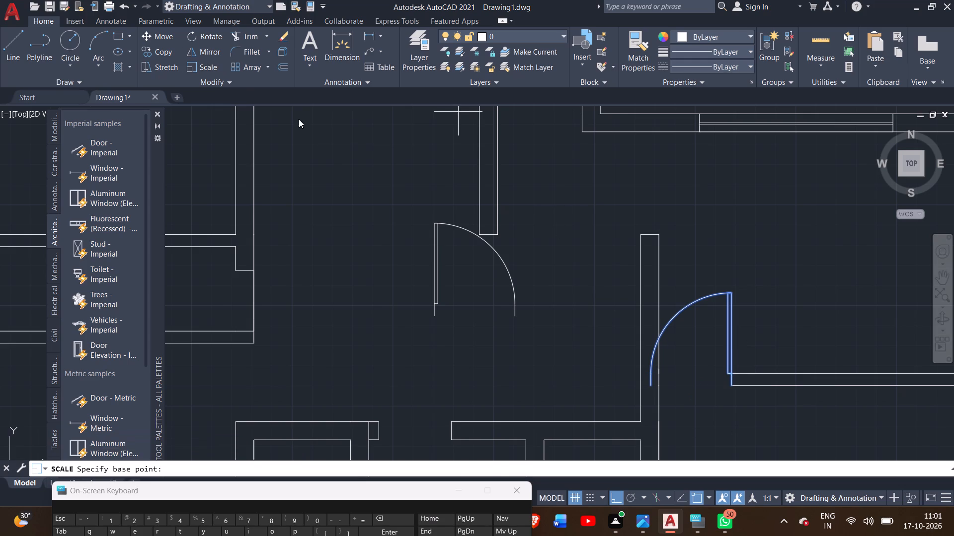
{"action": "middle_click_drag", "start_coordinate": [673, 360], "coordinate": [408, 299]}
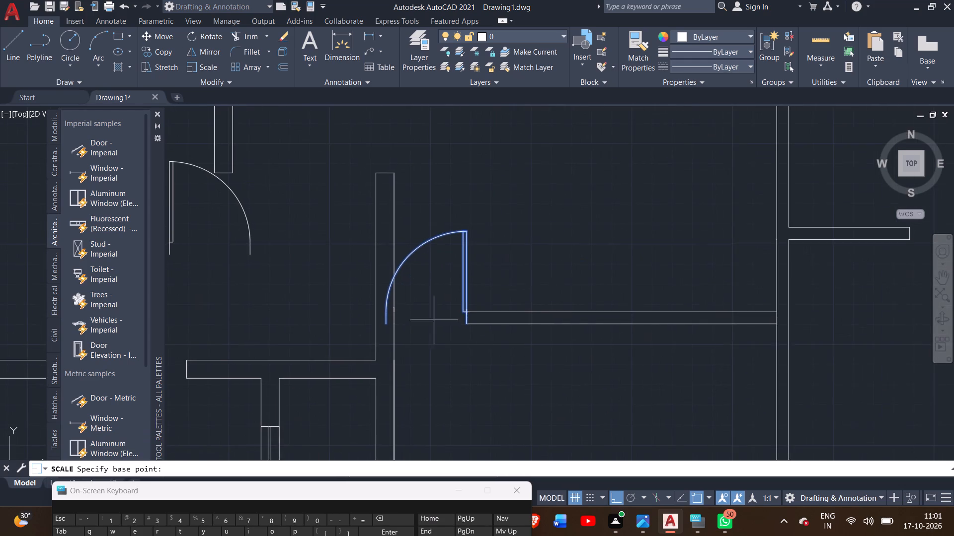
{"action": "scroll", "coordinate": [445, 328], "scroll_direction": "up", "scroll_amount": 2}
{"action": "left_click_drag", "start_coordinate": [494, 321], "coordinate": [492, 321]}
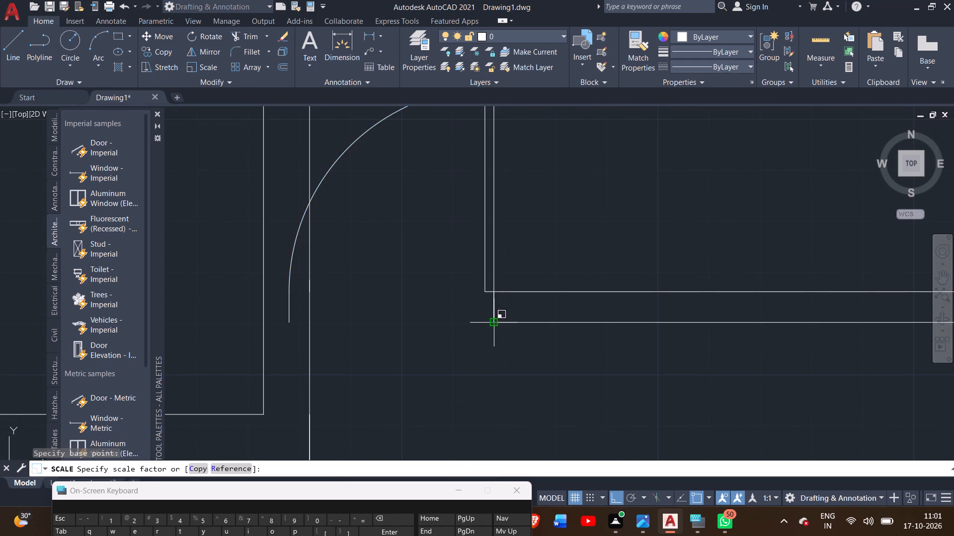
{"action": "left_click_drag", "start_coordinate": [492, 321], "coordinate": [389, 304]}
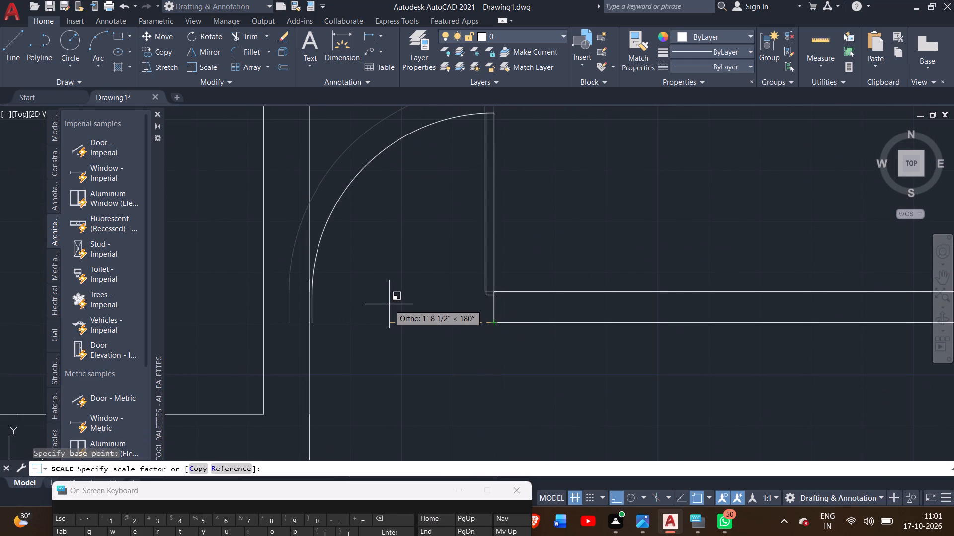
{"action": "left_click_drag", "start_coordinate": [389, 304], "coordinate": [388, 292]}
{"action": "double_click", "coordinate": [388, 292]}
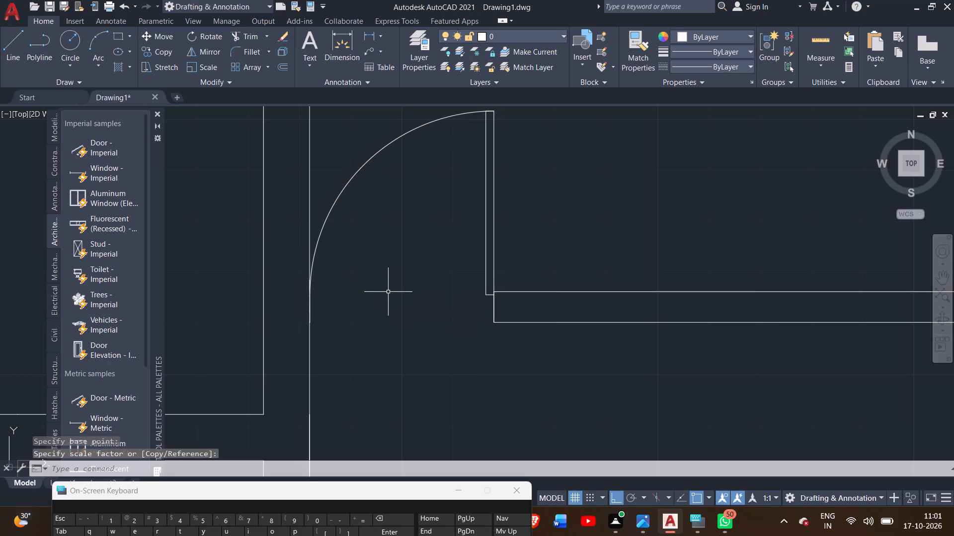
{"action": "right_click", "coordinate": [392, 291]}
{"action": "left_click_drag", "start_coordinate": [372, 274], "coordinate": [371, 265]}
{"action": "scroll", "coordinate": [371, 260], "scroll_direction": "down", "scroll_amount": 2}
{"action": "left_click", "coordinate": [381, 280]}
{"action": "scroll", "coordinate": [389, 310], "scroll_direction": "down", "scroll_amount": 2}
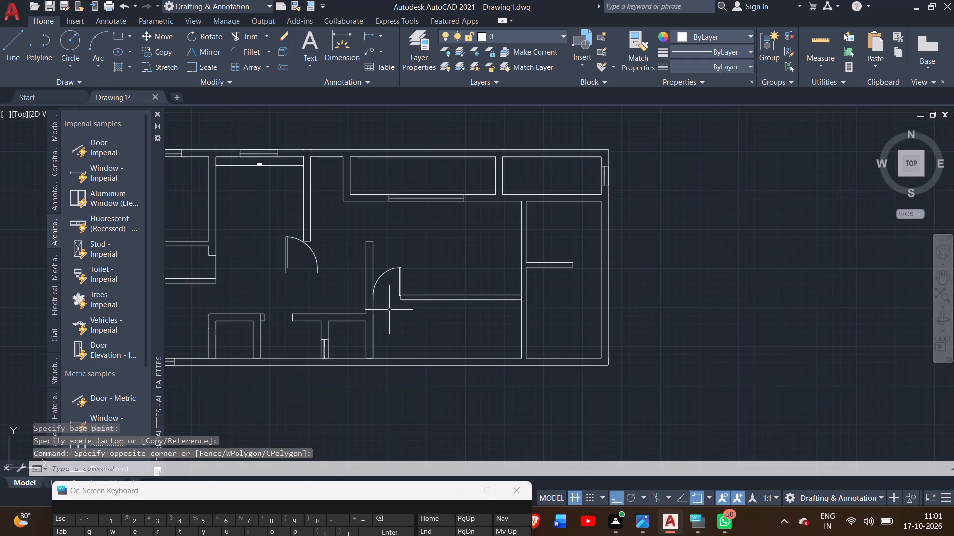
Copy the free-standing 90º door by its hinge-side bottom endpoint onto the lower-left corner of the opening in the horizontal wall below it.
{"action": "middle_click_drag", "start_coordinate": [388, 310], "coordinate": [405, 296]}
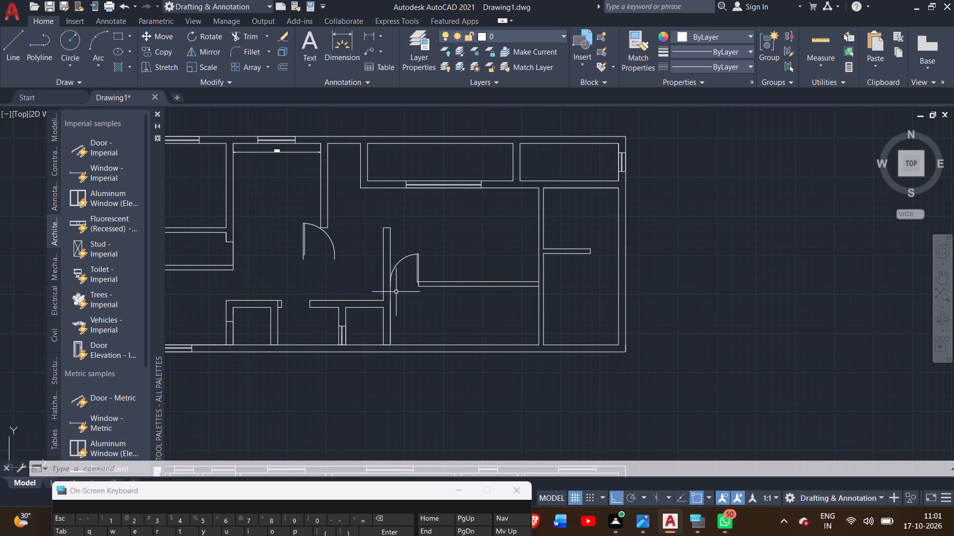
{"action": "middle_click_drag", "start_coordinate": [346, 277], "coordinate": [407, 281]}
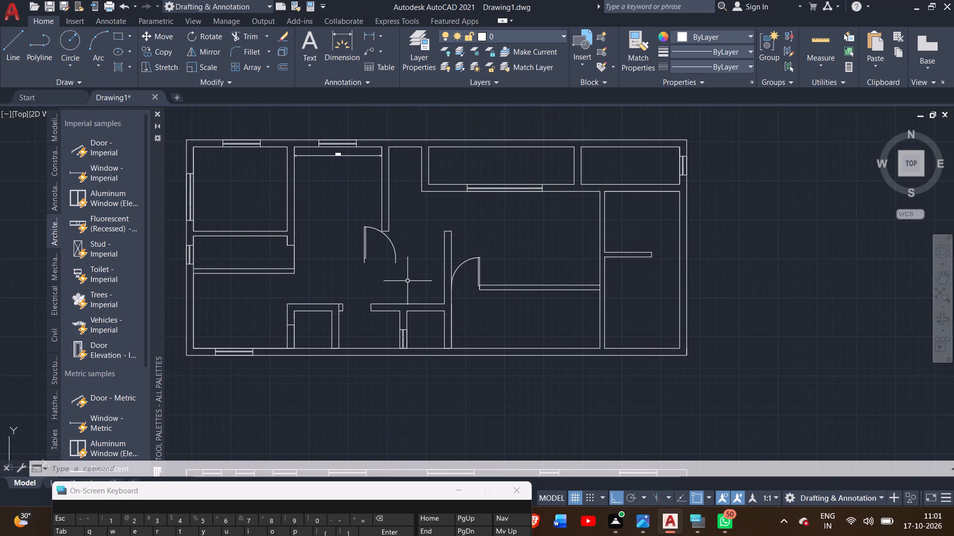
{"action": "scroll", "coordinate": [403, 281], "scroll_direction": "up", "scroll_amount": 1}
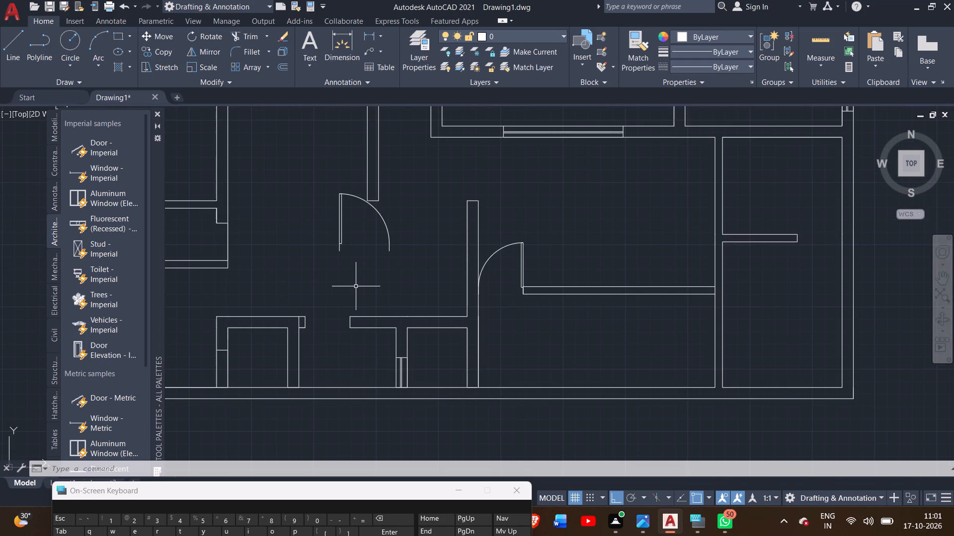
{"action": "middle_click_drag", "start_coordinate": [356, 286], "coordinate": [385, 289]}
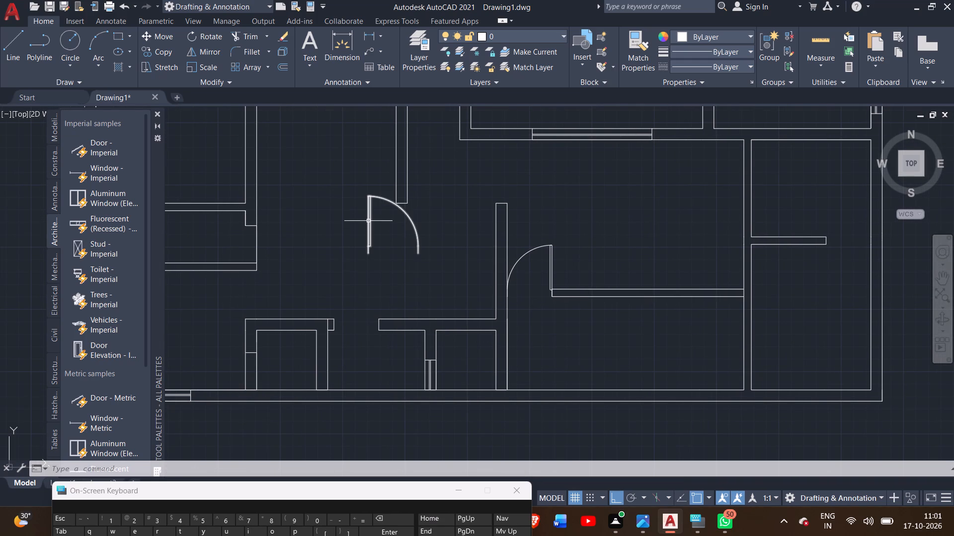
{"action": "left_click", "coordinate": [368, 220]}
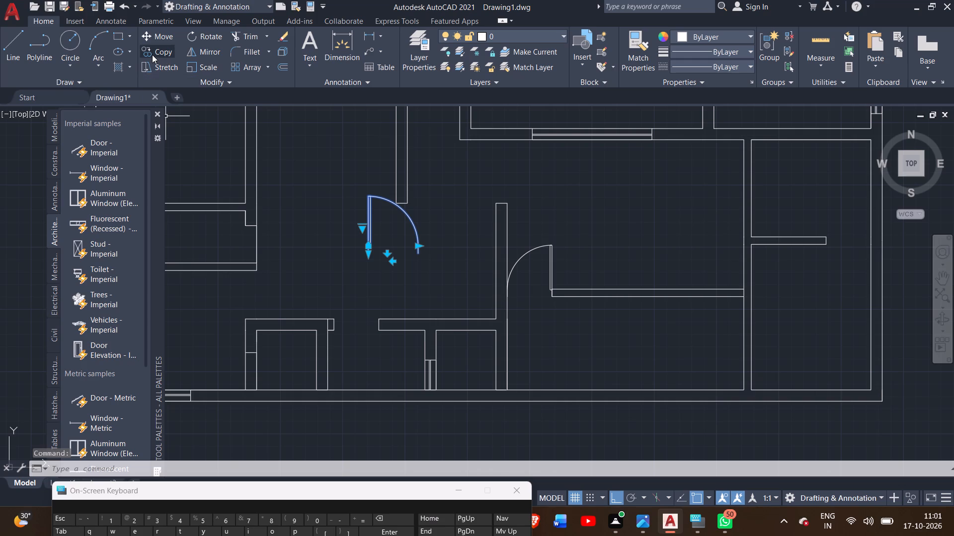
{"action": "double_click", "coordinate": [152, 54]}
{"action": "scroll", "coordinate": [373, 257], "scroll_direction": "up", "scroll_amount": 2}
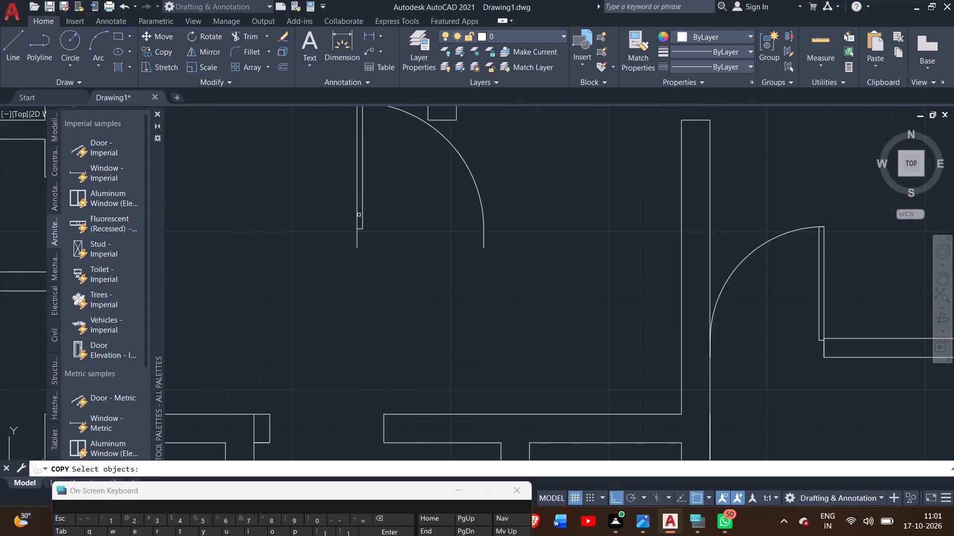
{"action": "left_click", "coordinate": [364, 165]}
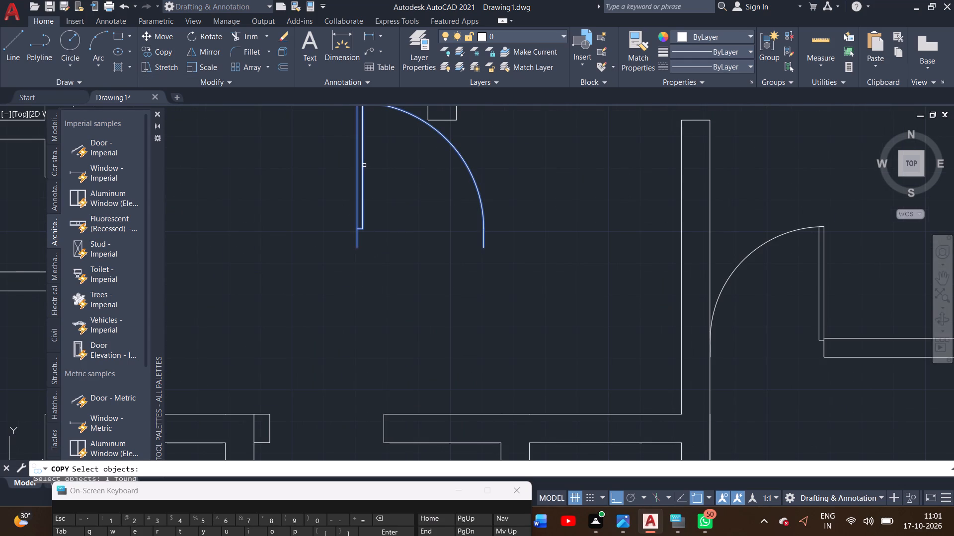
{"action": "right_click", "coordinate": [364, 165]}
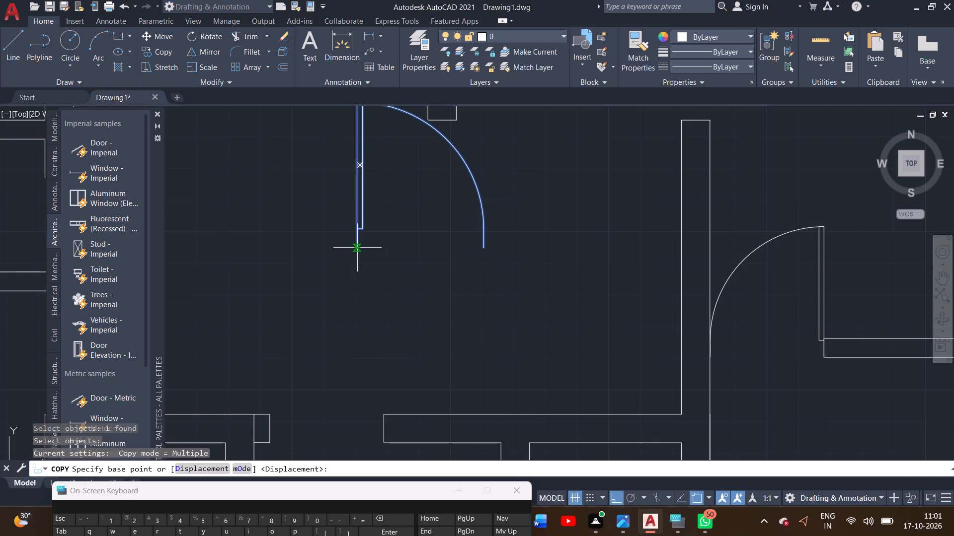
{"action": "left_click_drag", "start_coordinate": [357, 250], "coordinate": [266, 455]}
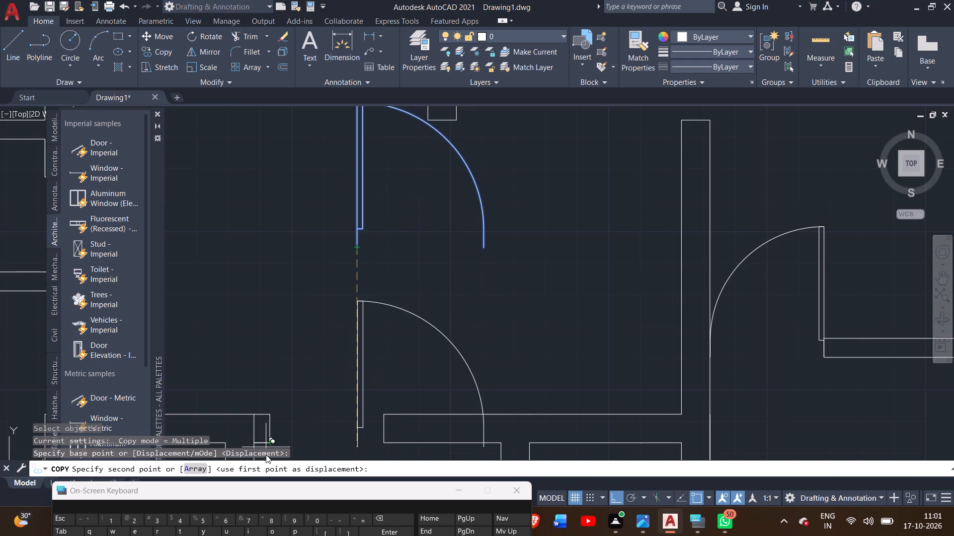
{"action": "double_click", "coordinate": [266, 455]}
{"action": "middle_click_drag", "start_coordinate": [285, 439], "coordinate": [308, 395]}
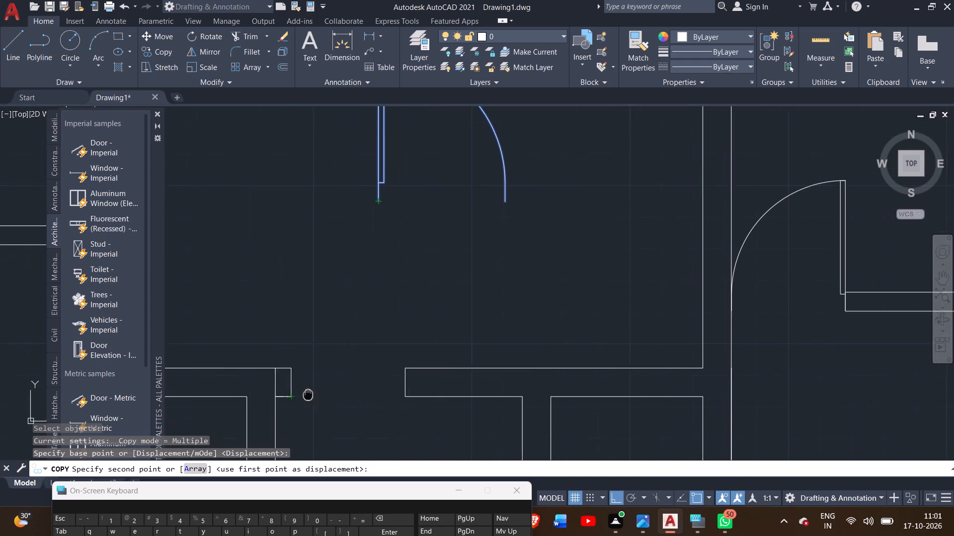
{"action": "middle_click_drag", "start_coordinate": [308, 395], "coordinate": [318, 405]}
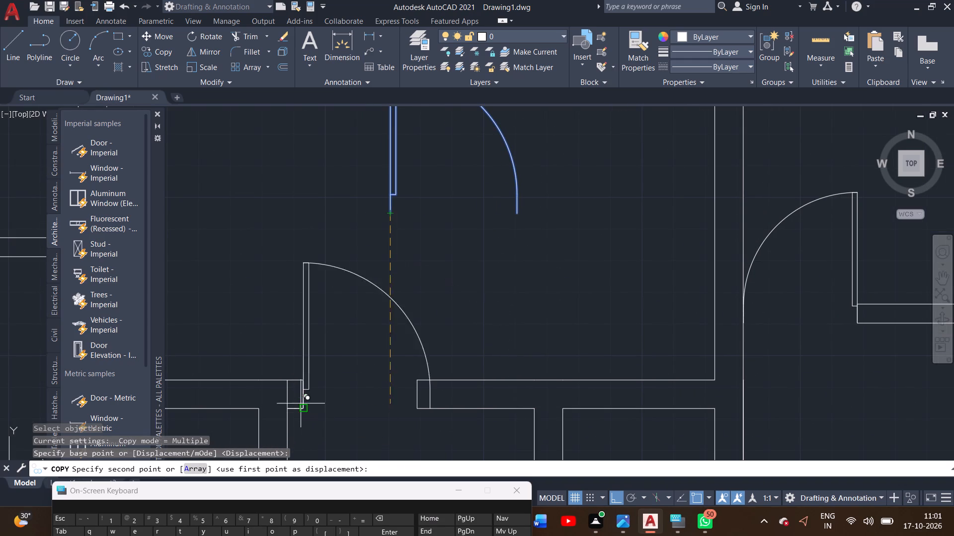
{"action": "left_click", "coordinate": [303, 406]}
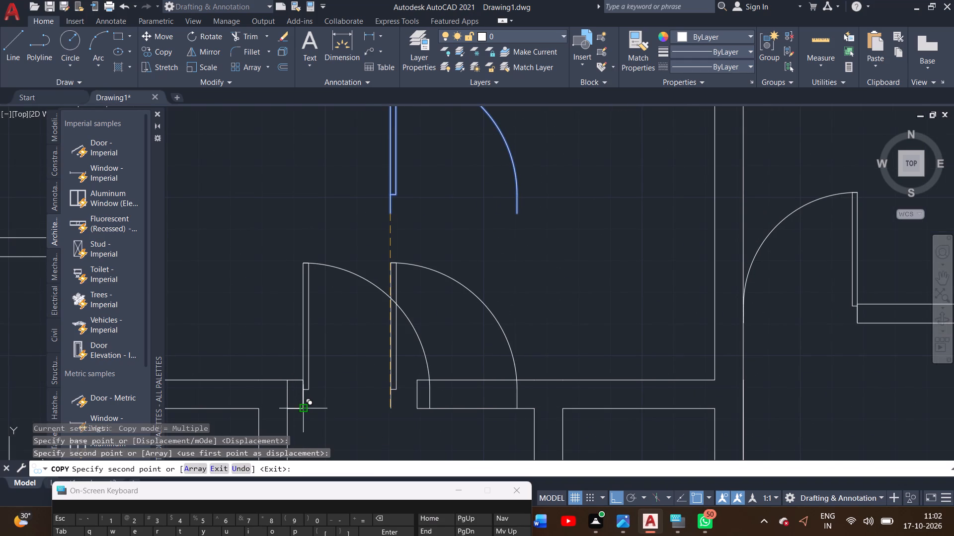
{"action": "right_click", "coordinate": [324, 367]}
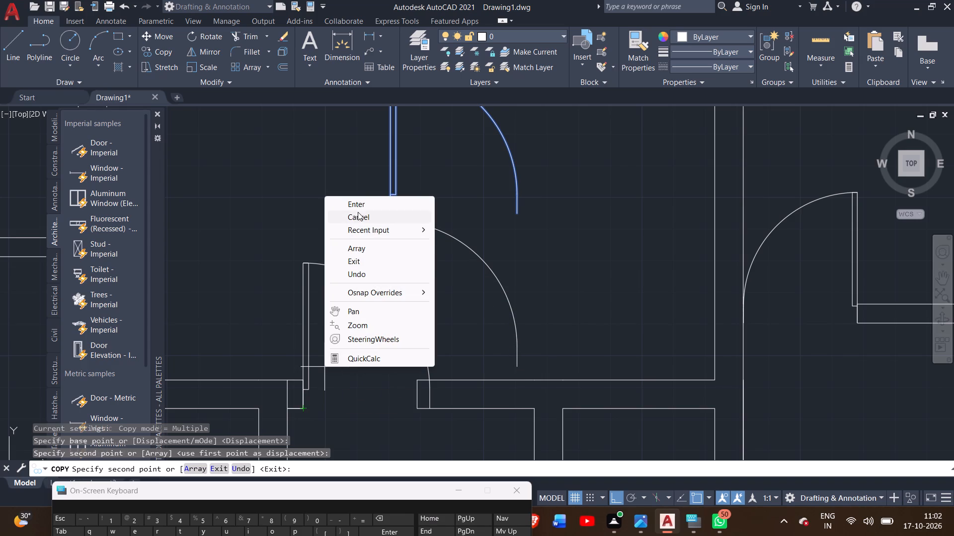
{"action": "left_click", "coordinate": [360, 208]}
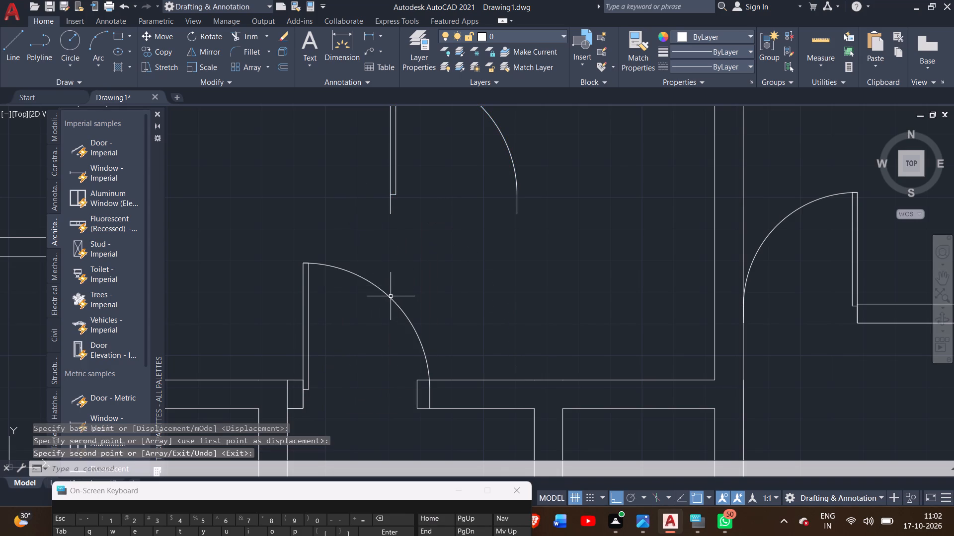
Scale the copied door down about its hinge endpoint so its swing ends at the opposite jamb of the opening.
{"action": "left_click_drag", "start_coordinate": [389, 280], "coordinate": [385, 303]}
{"action": "left_click", "coordinate": [385, 303]}
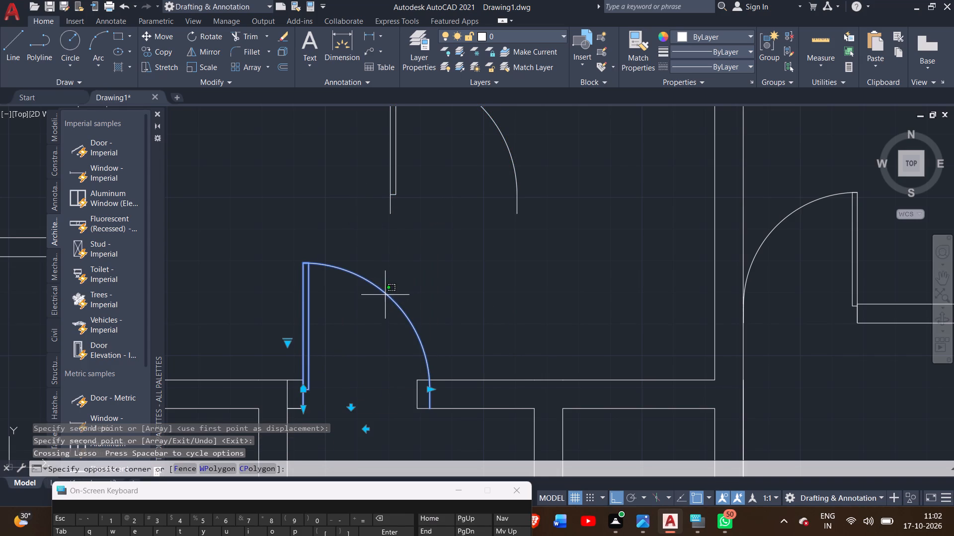
{"action": "left_click", "coordinate": [255, 202]}
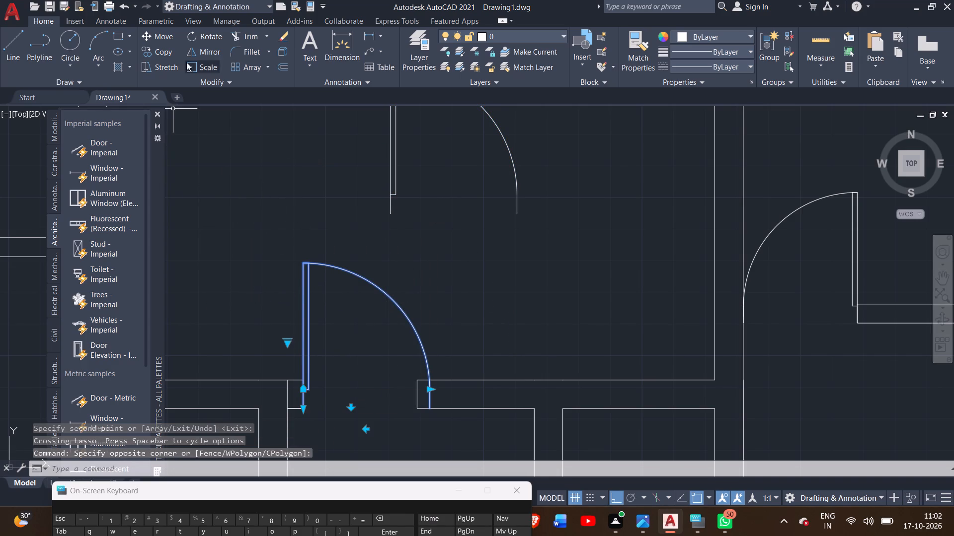
{"action": "left_click", "coordinate": [191, 66]}
{"action": "middle_click_drag", "start_coordinate": [310, 360], "coordinate": [309, 318]}
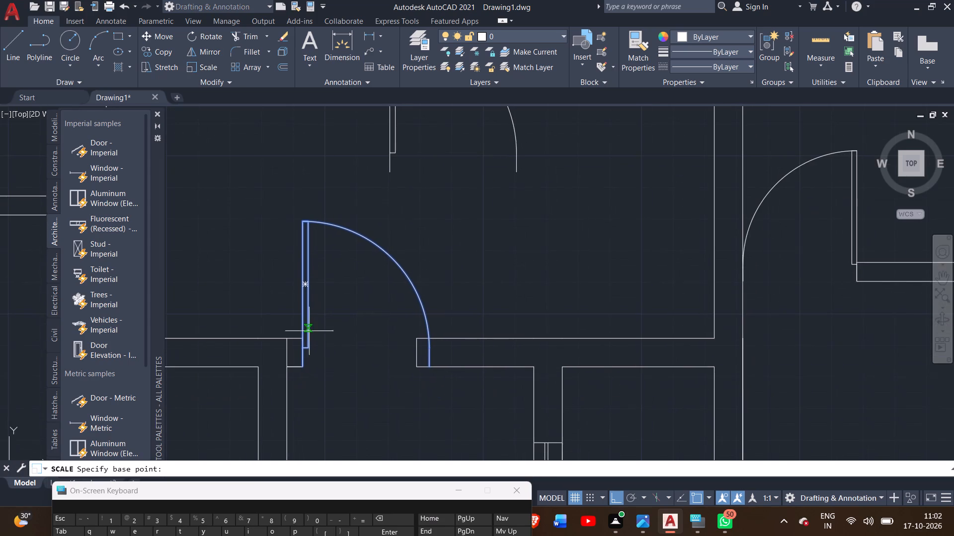
{"action": "scroll", "coordinate": [313, 378], "scroll_direction": "up", "scroll_amount": 2}
{"action": "left_click_drag", "start_coordinate": [284, 352], "coordinate": [291, 359]}
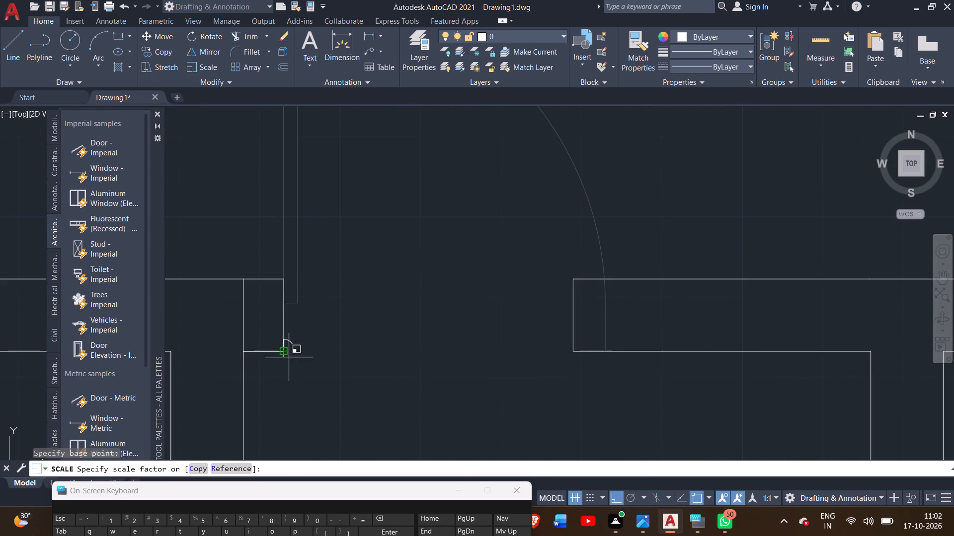
{"action": "left_click_drag", "start_coordinate": [291, 359], "coordinate": [451, 364]}
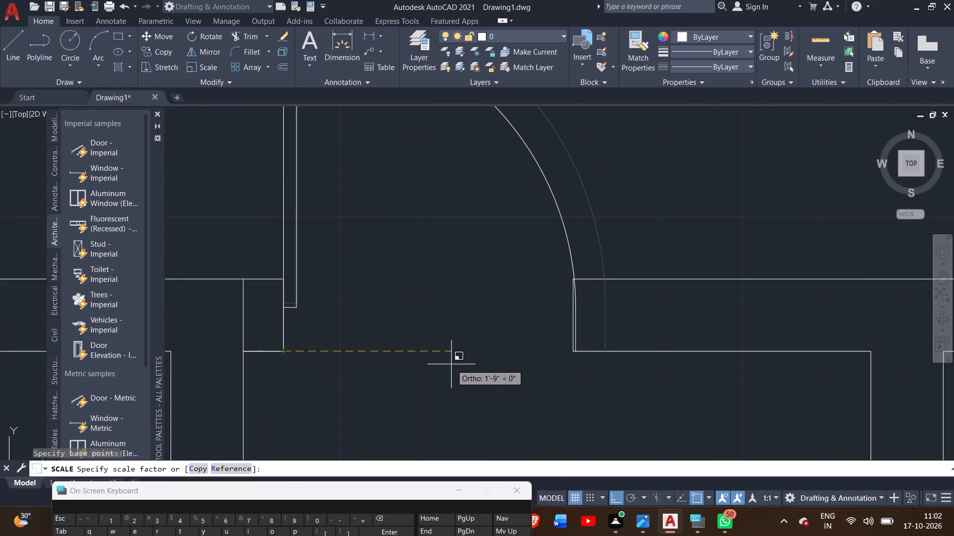
{"action": "left_click_drag", "start_coordinate": [451, 364], "coordinate": [449, 365]}
{"action": "triple_click", "coordinate": [449, 365]}
{"action": "left_click", "coordinate": [449, 365]}
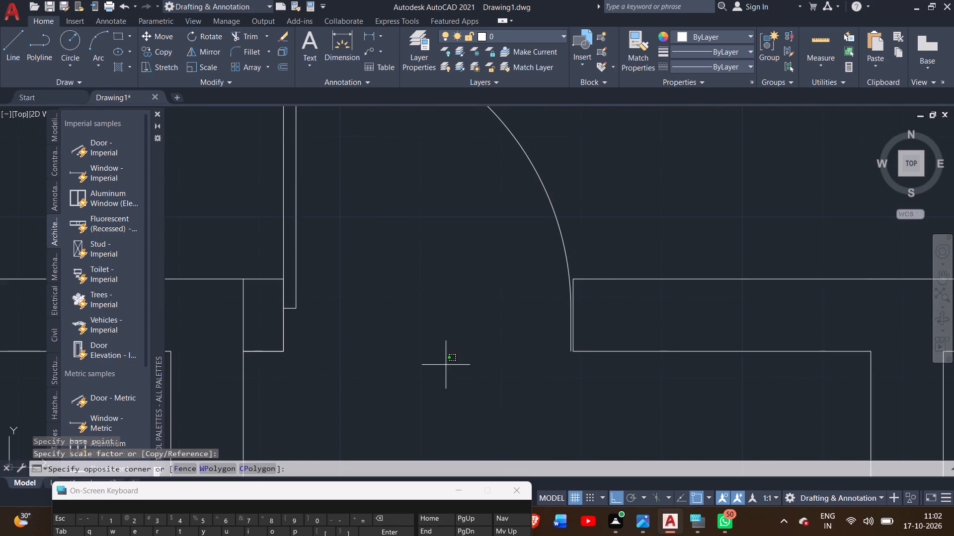
{"action": "scroll", "coordinate": [438, 367], "scroll_direction": "down", "scroll_amount": 1}
{"action": "right_click", "coordinate": [440, 367]}
{"action": "left_click_drag", "start_coordinate": [435, 375], "coordinate": [435, 369]}
{"action": "left_click", "coordinate": [435, 366]}
{"action": "left_click", "coordinate": [438, 387]}
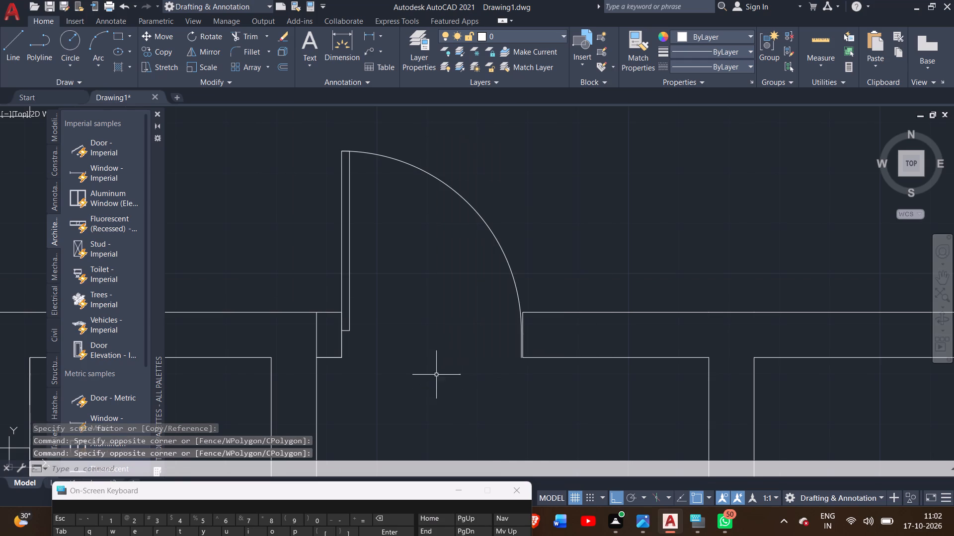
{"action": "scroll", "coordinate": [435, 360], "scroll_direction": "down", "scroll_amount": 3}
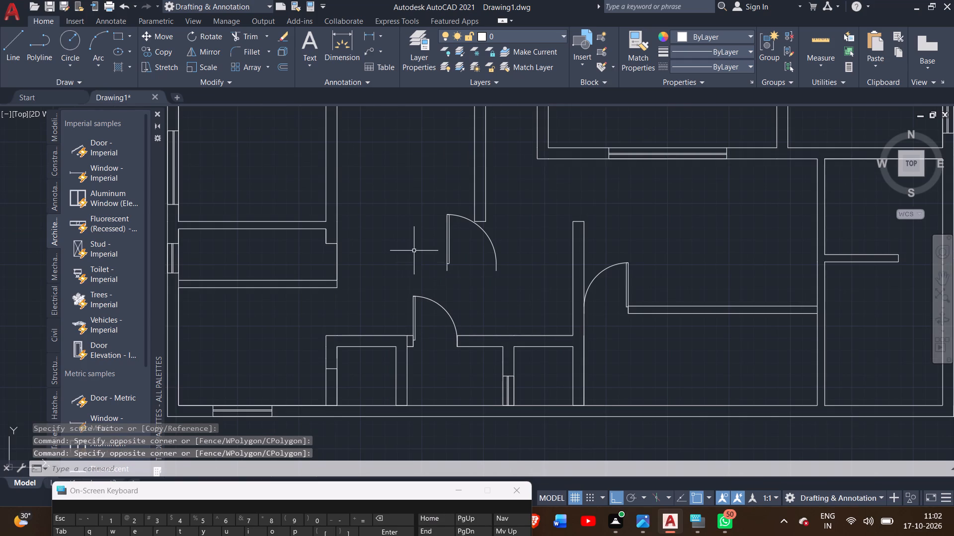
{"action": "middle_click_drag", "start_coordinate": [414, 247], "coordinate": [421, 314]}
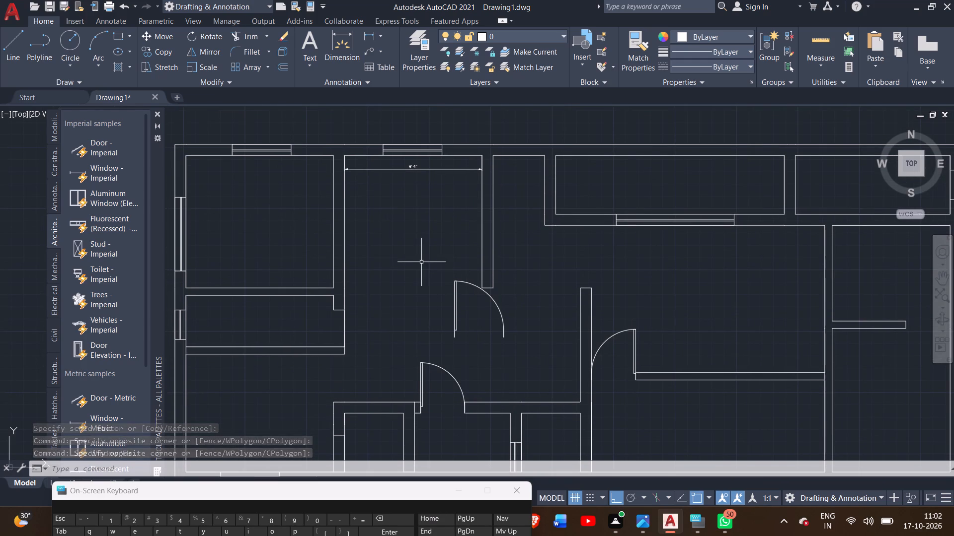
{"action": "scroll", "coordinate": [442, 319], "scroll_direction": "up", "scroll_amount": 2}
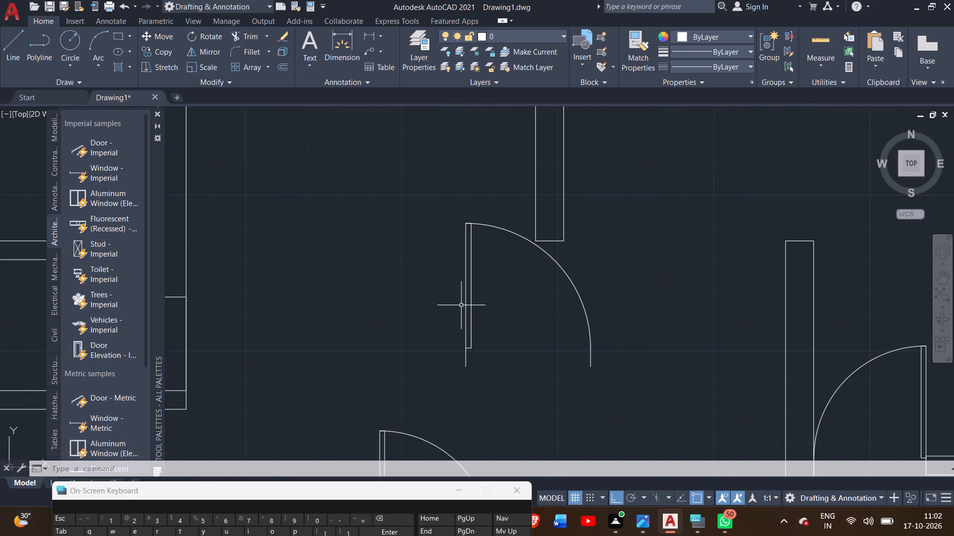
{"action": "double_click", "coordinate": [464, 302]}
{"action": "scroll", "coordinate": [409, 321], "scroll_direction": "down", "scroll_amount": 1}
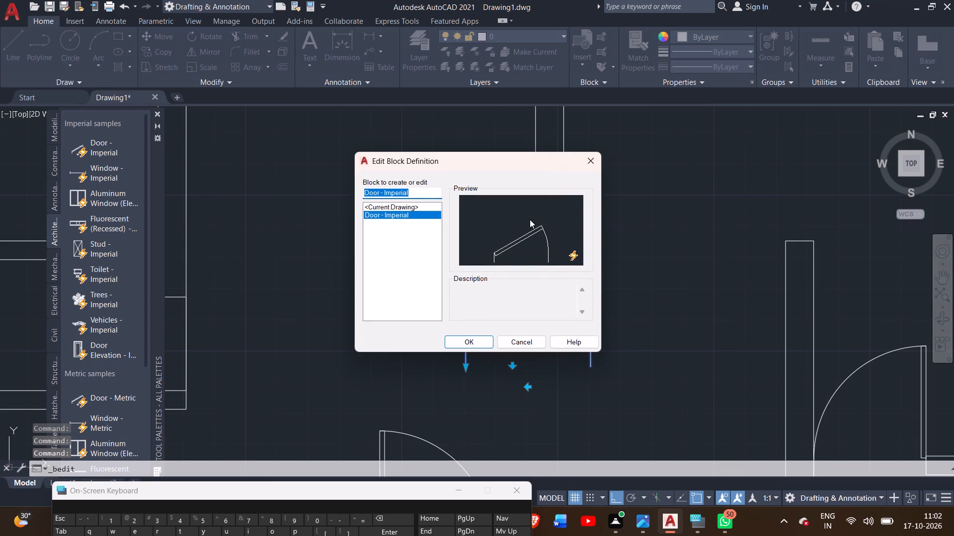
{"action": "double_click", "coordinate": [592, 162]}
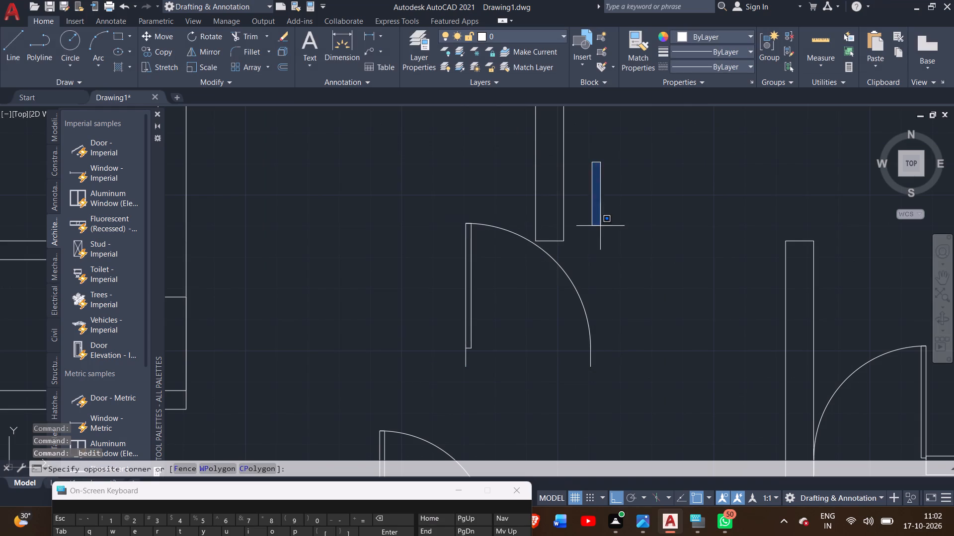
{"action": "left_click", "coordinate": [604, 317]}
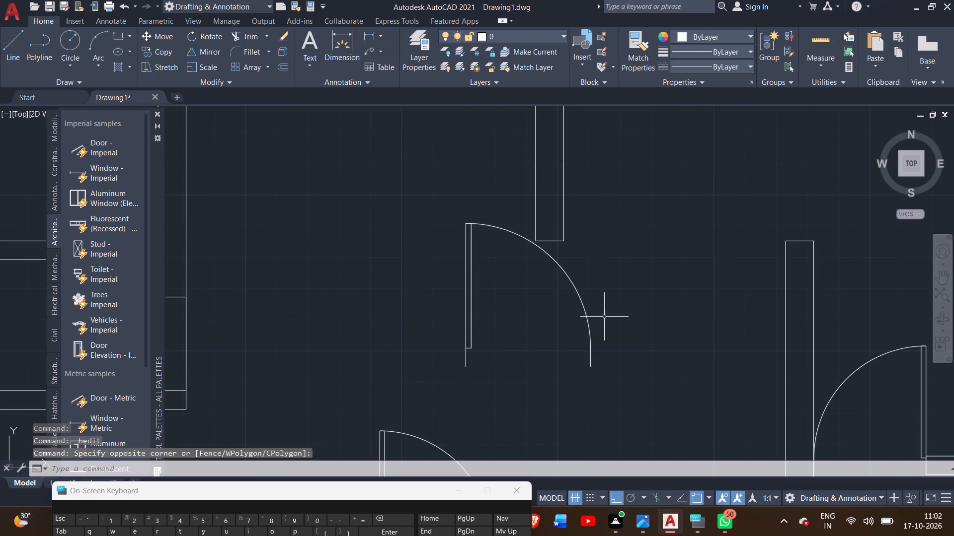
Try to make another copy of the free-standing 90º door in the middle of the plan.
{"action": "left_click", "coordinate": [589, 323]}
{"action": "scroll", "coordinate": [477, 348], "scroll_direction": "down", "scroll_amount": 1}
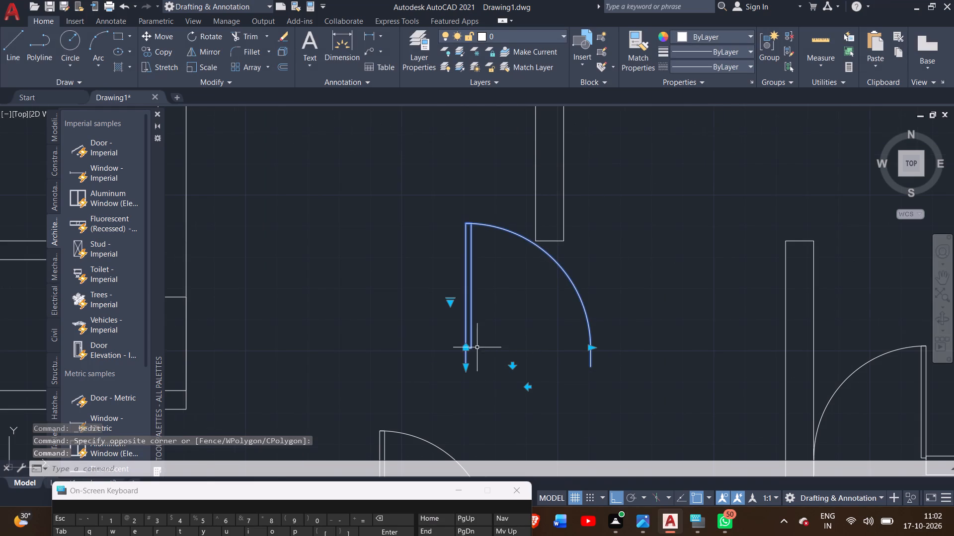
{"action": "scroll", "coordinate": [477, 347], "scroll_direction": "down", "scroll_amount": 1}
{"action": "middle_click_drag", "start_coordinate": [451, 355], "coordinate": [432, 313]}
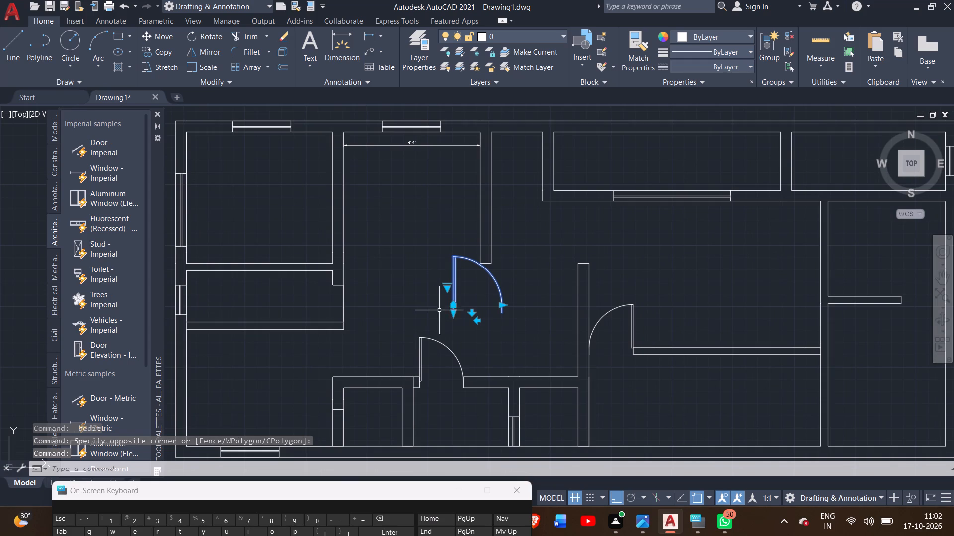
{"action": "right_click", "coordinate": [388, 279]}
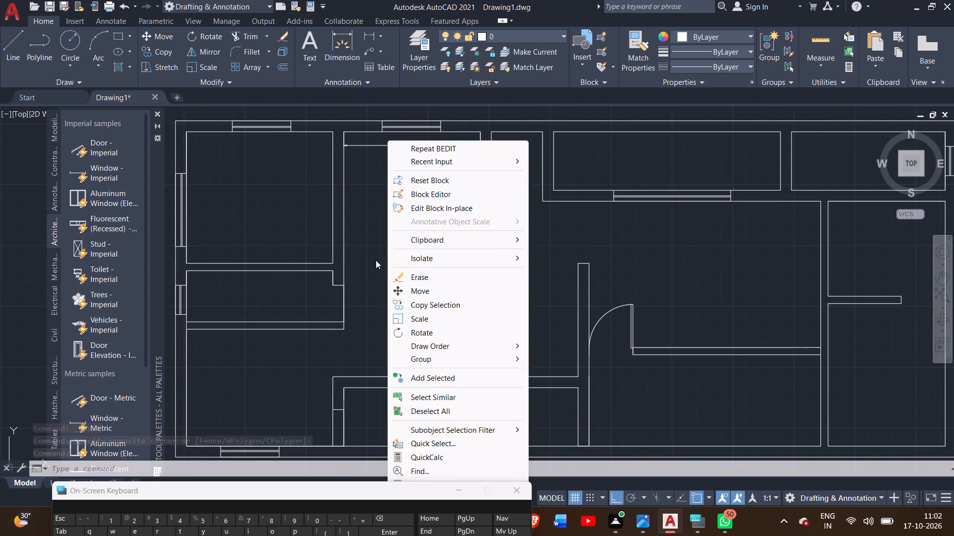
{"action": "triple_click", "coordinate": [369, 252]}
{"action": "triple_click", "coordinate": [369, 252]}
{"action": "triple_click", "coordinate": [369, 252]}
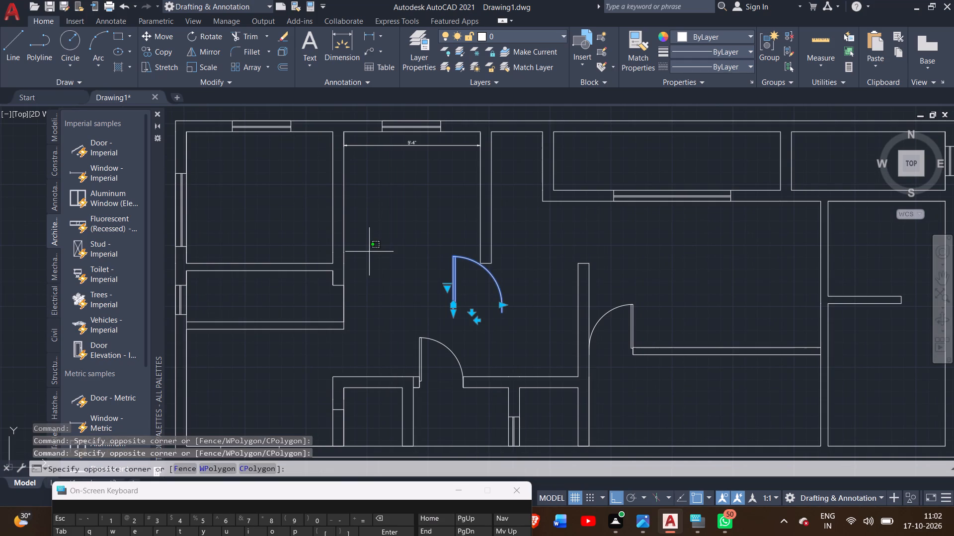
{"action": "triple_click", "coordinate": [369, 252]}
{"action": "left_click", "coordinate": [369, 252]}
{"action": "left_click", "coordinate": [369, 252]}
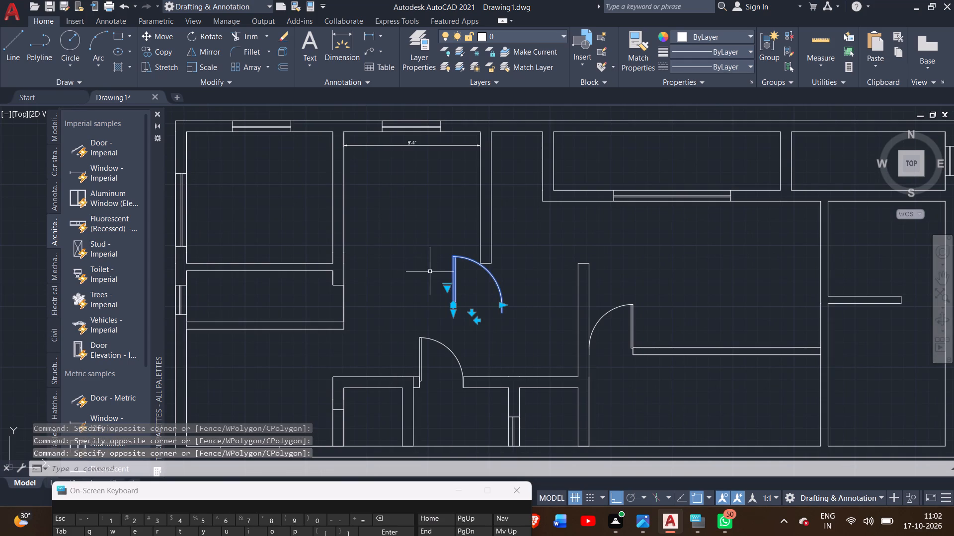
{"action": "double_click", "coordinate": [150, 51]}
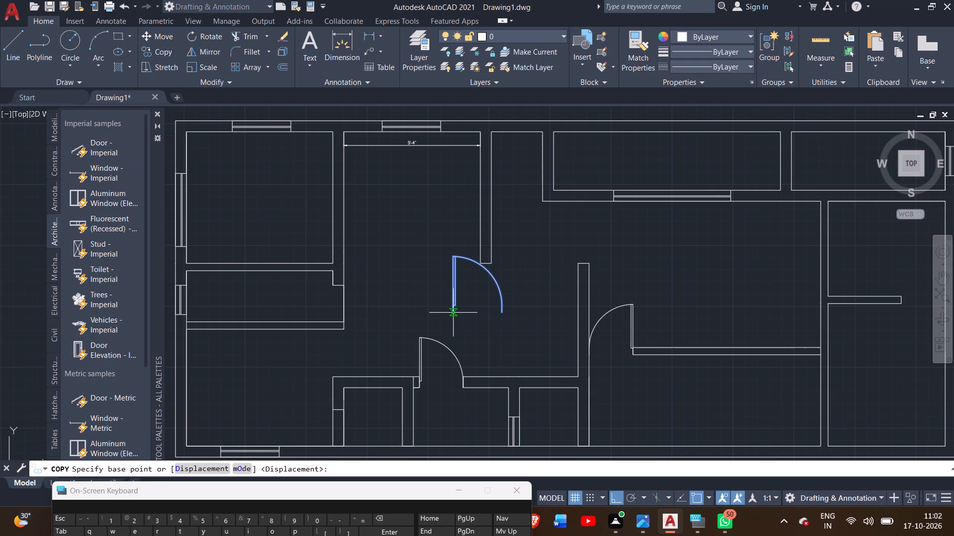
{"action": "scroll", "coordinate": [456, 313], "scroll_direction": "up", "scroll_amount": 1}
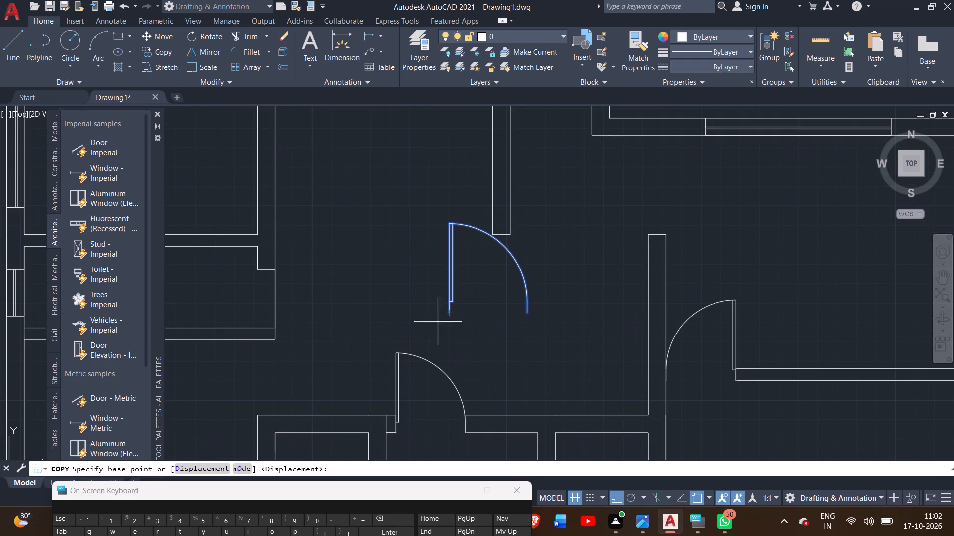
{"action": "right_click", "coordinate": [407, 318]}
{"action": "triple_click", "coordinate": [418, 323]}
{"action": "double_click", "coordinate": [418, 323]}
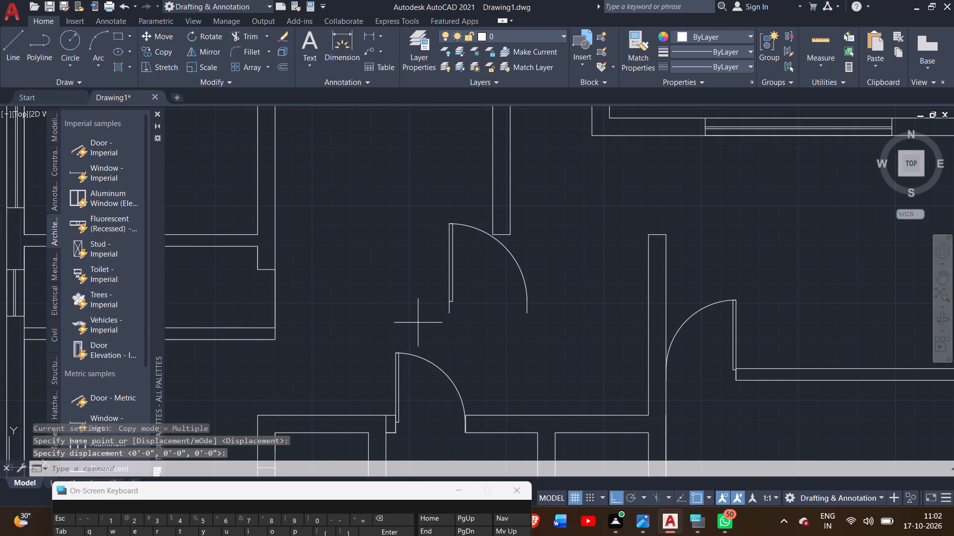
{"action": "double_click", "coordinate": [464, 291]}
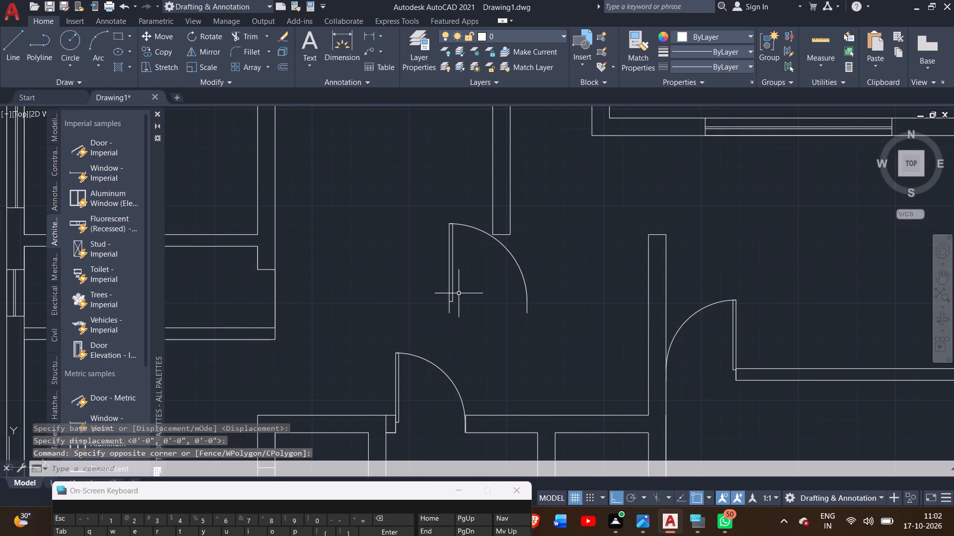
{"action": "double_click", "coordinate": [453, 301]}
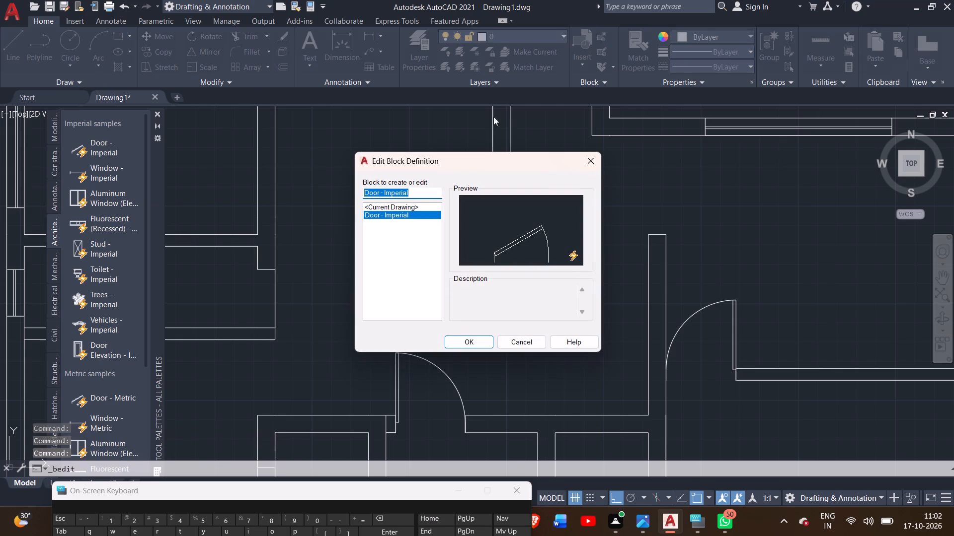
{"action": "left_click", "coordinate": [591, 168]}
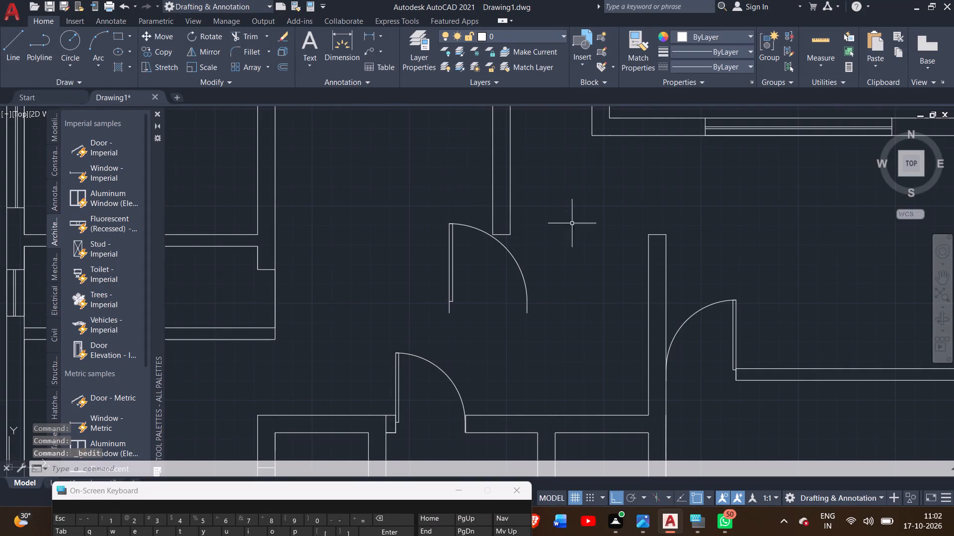
Rotate the free-standing door in the middle of the plan 90° counterclockwise about its hinge-side bottom endpoint.
{"action": "left_click", "coordinate": [525, 278]}
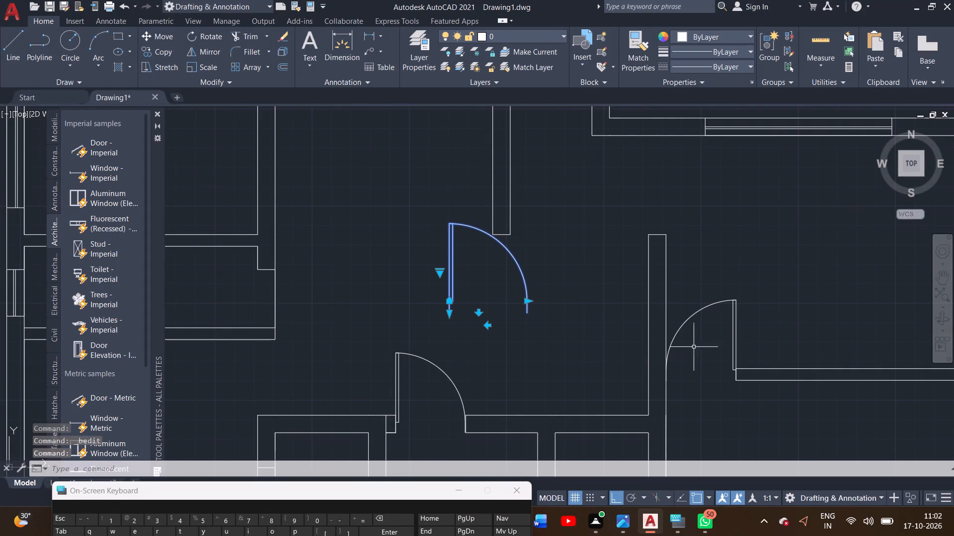
{"action": "scroll", "coordinate": [422, 242], "scroll_direction": "down", "scroll_amount": 1}
{"action": "middle_click_drag", "start_coordinate": [422, 242], "coordinate": [462, 246]}
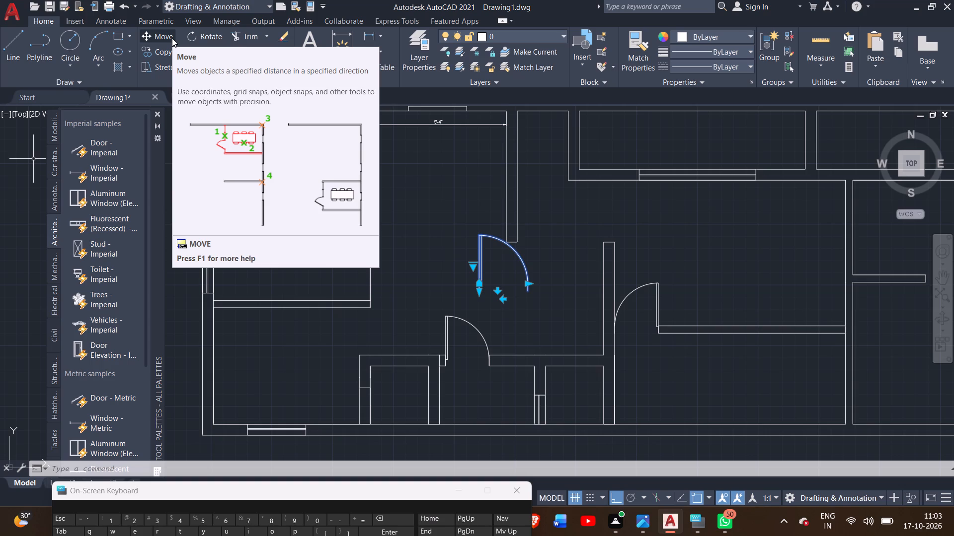
{"action": "left_click", "coordinate": [191, 33]}
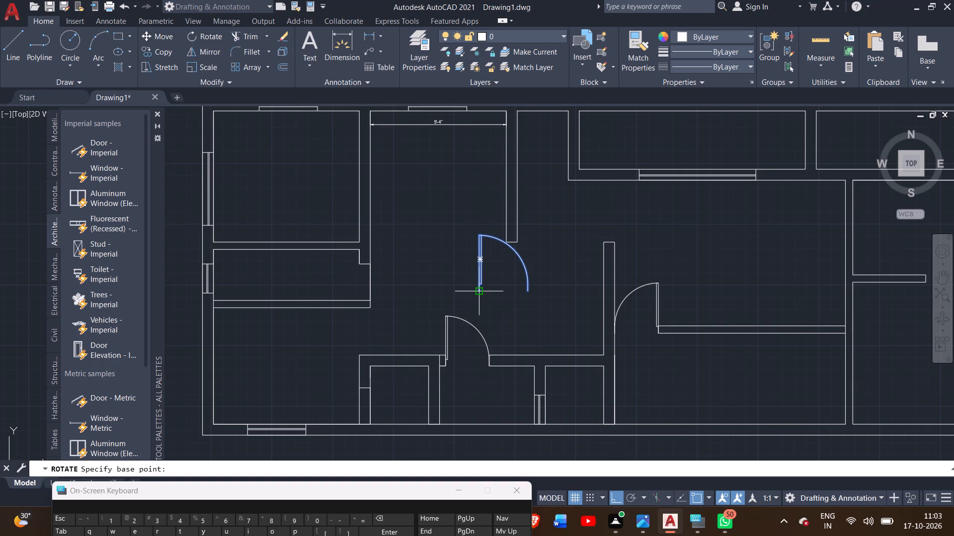
{"action": "left_click_drag", "start_coordinate": [482, 289], "coordinate": [476, 278]}
{"action": "left_click", "coordinate": [476, 273]}
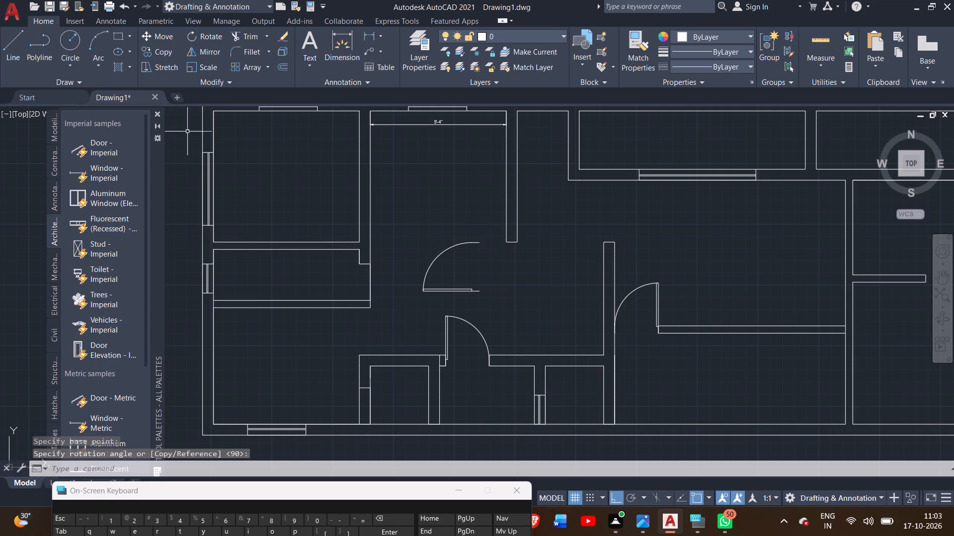
Copy the rotated free-standing door by its hinge-side endpoint onto the short horizontal jamb edge in the narrow western room's east wall.
{"action": "left_click", "coordinate": [173, 56]}
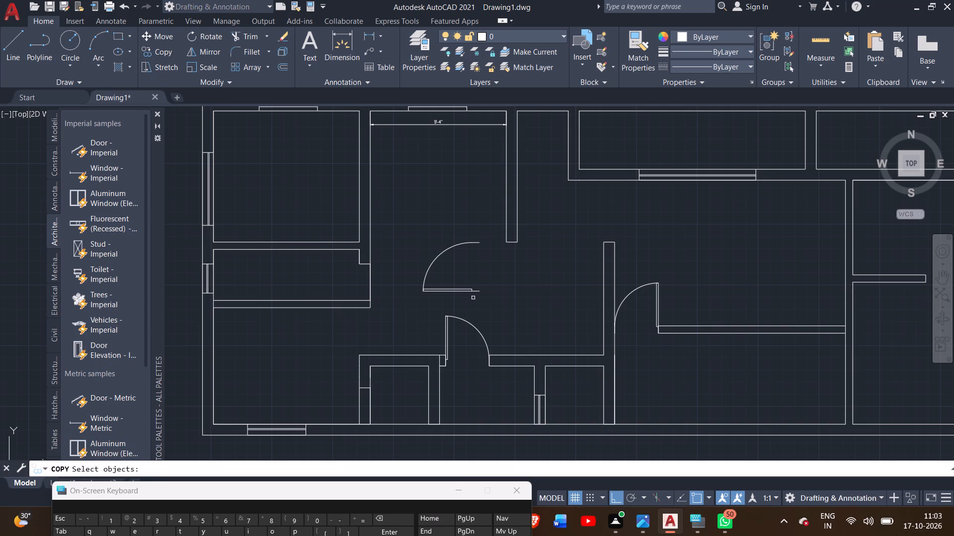
{"action": "left_click", "coordinate": [470, 291]}
{"action": "double_click", "coordinate": [470, 291]}
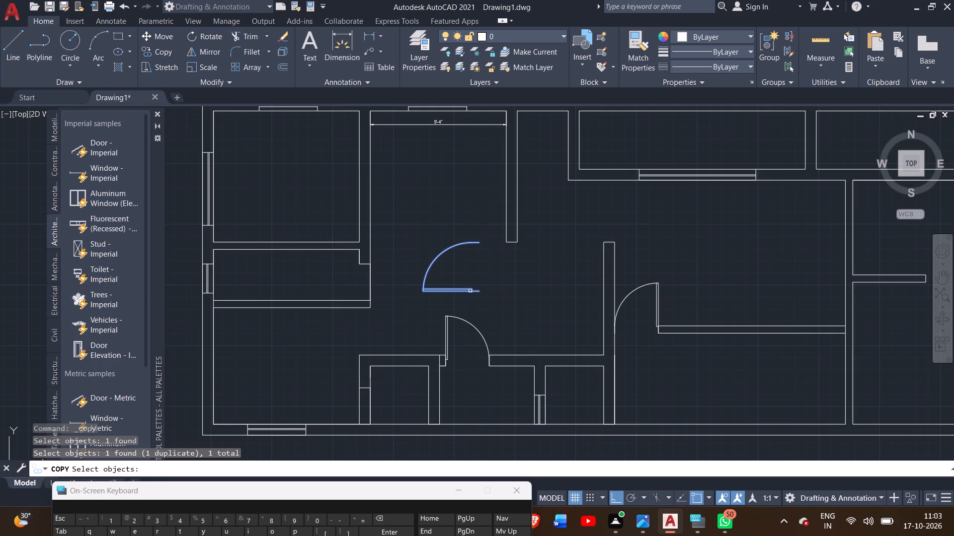
{"action": "triple_click", "coordinate": [470, 291]}
{"action": "right_click", "coordinate": [465, 291]}
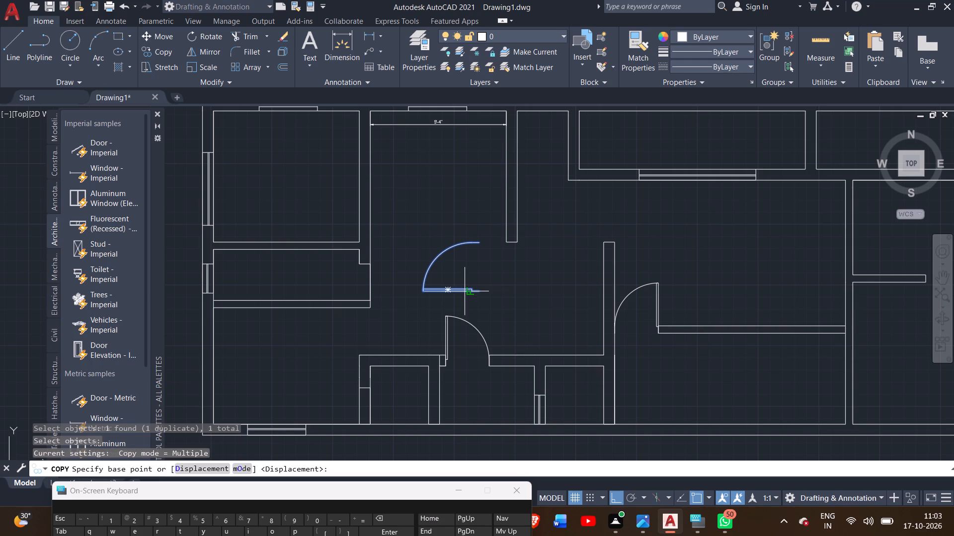
{"action": "left_click_drag", "start_coordinate": [478, 289], "coordinate": [400, 288]}
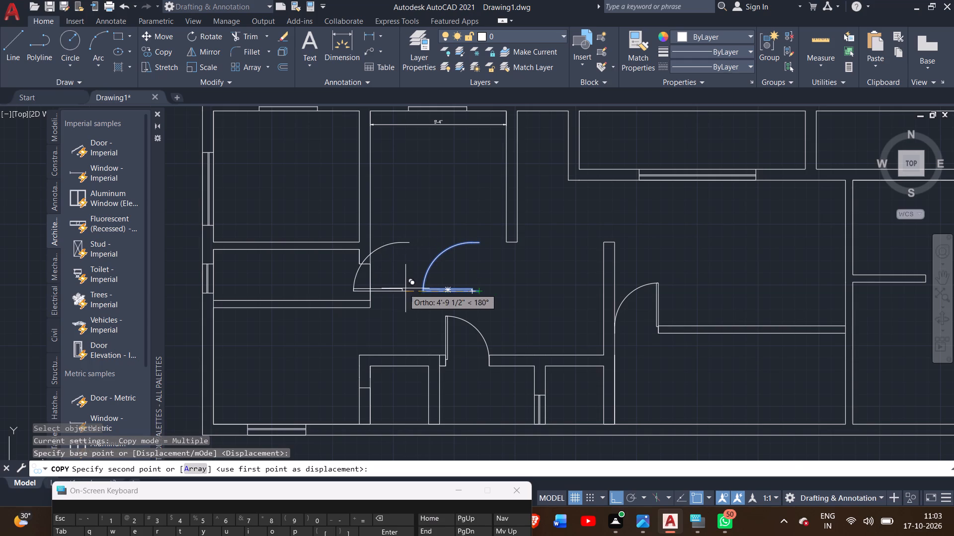
{"action": "left_click_drag", "start_coordinate": [400, 288], "coordinate": [363, 271]}
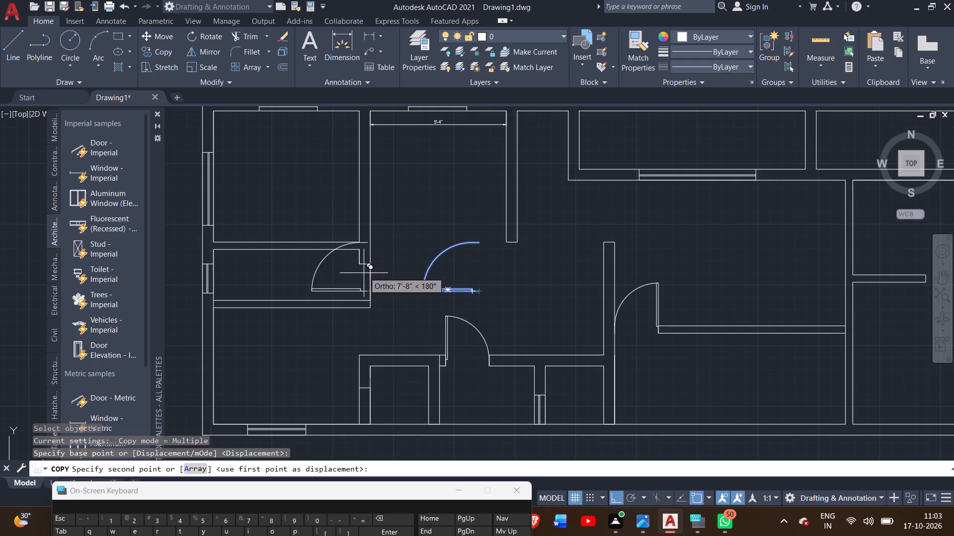
{"action": "left_click_drag", "start_coordinate": [363, 271], "coordinate": [364, 262]}
{"action": "left_click", "coordinate": [365, 262]}
{"action": "double_click", "coordinate": [366, 262]}
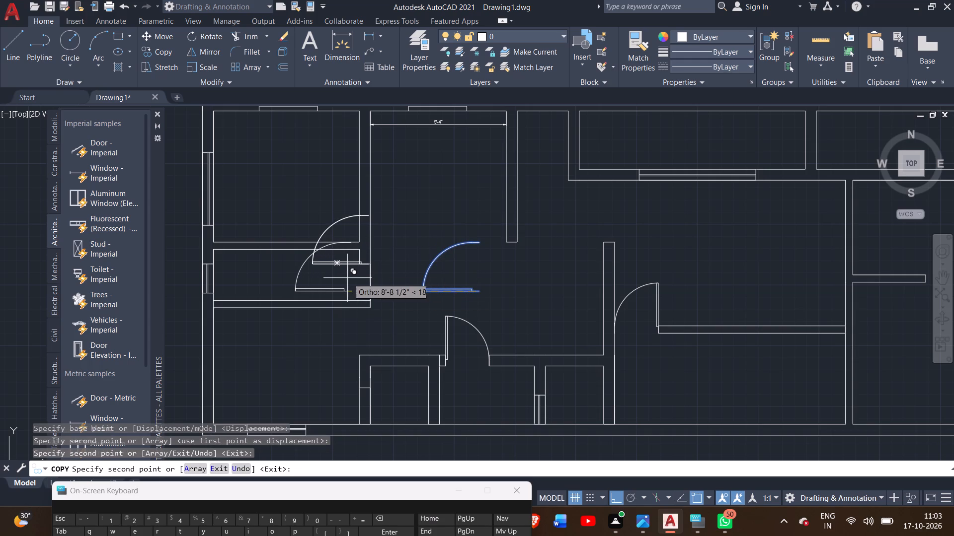
{"action": "right_click", "coordinate": [347, 278]}
{"action": "left_click", "coordinate": [370, 288]}
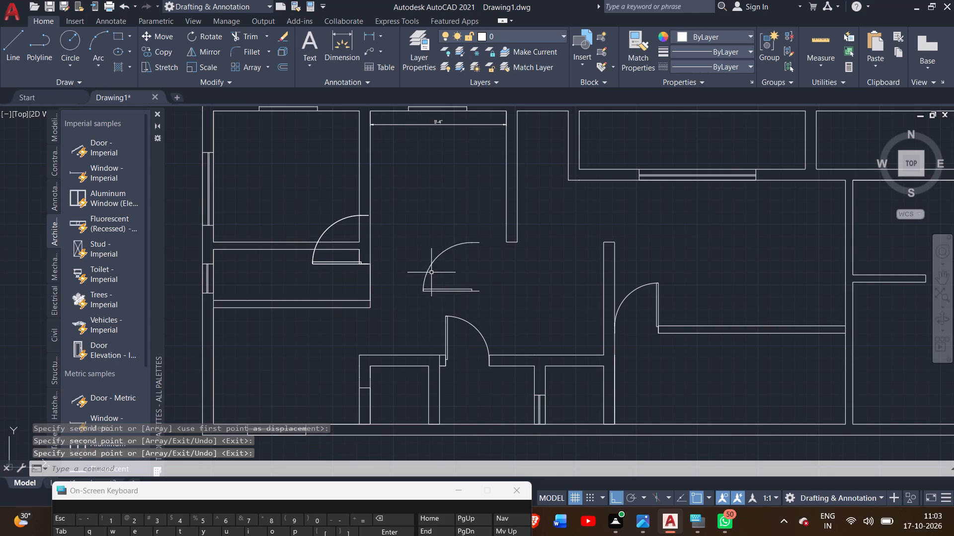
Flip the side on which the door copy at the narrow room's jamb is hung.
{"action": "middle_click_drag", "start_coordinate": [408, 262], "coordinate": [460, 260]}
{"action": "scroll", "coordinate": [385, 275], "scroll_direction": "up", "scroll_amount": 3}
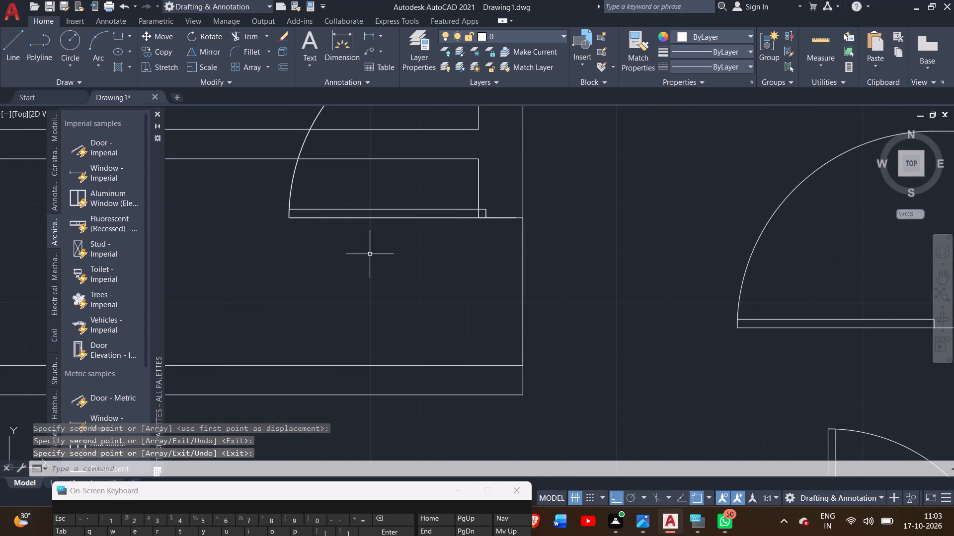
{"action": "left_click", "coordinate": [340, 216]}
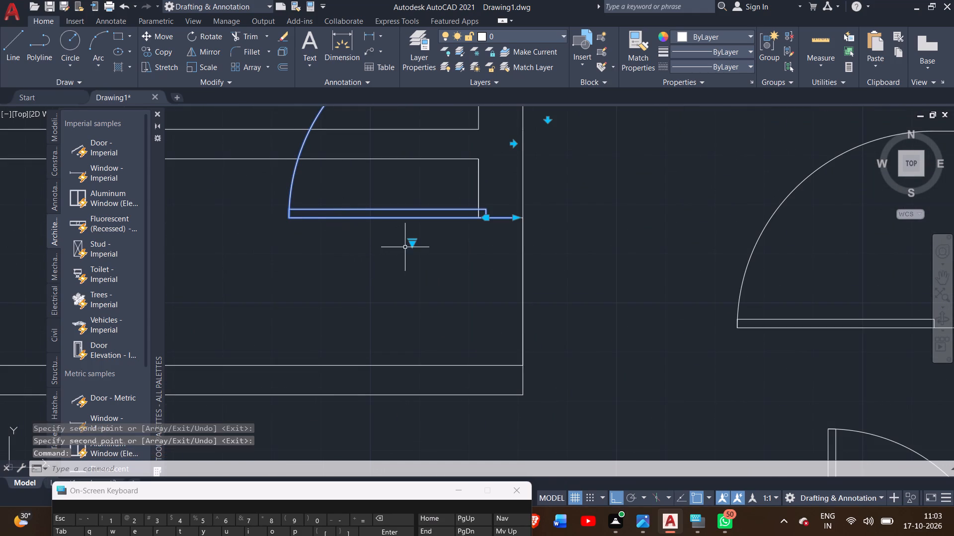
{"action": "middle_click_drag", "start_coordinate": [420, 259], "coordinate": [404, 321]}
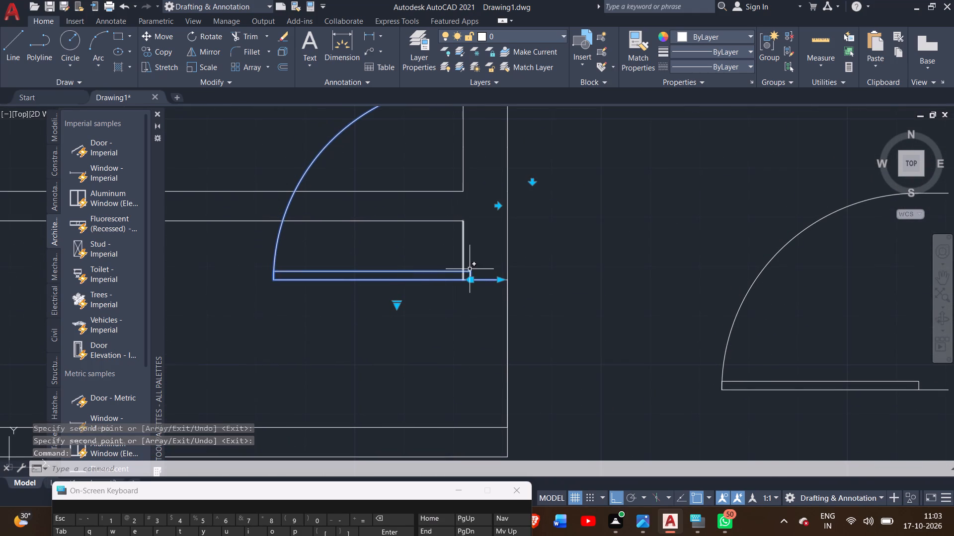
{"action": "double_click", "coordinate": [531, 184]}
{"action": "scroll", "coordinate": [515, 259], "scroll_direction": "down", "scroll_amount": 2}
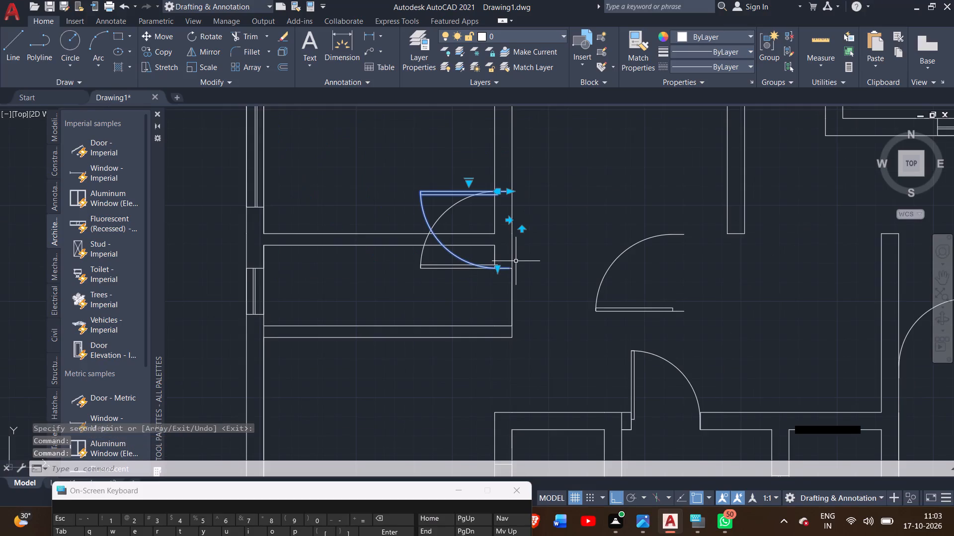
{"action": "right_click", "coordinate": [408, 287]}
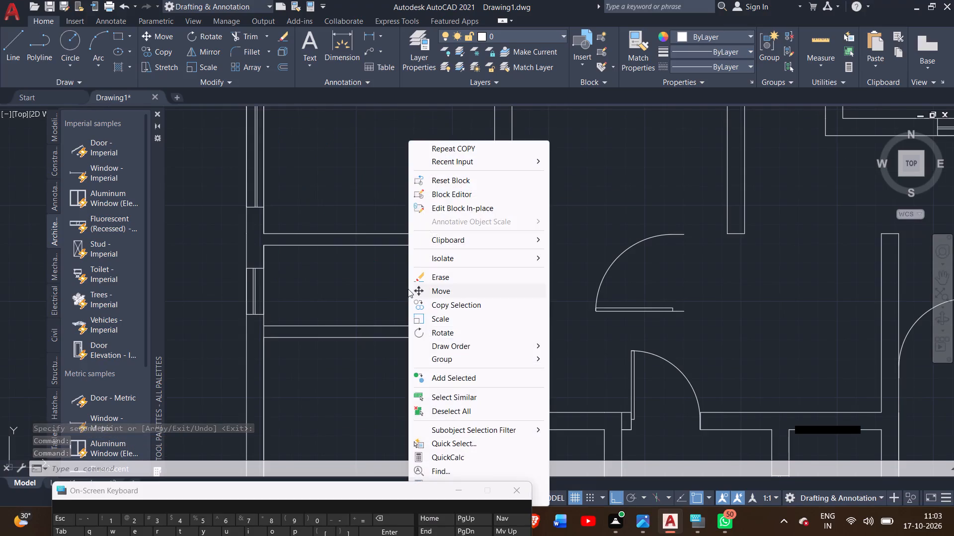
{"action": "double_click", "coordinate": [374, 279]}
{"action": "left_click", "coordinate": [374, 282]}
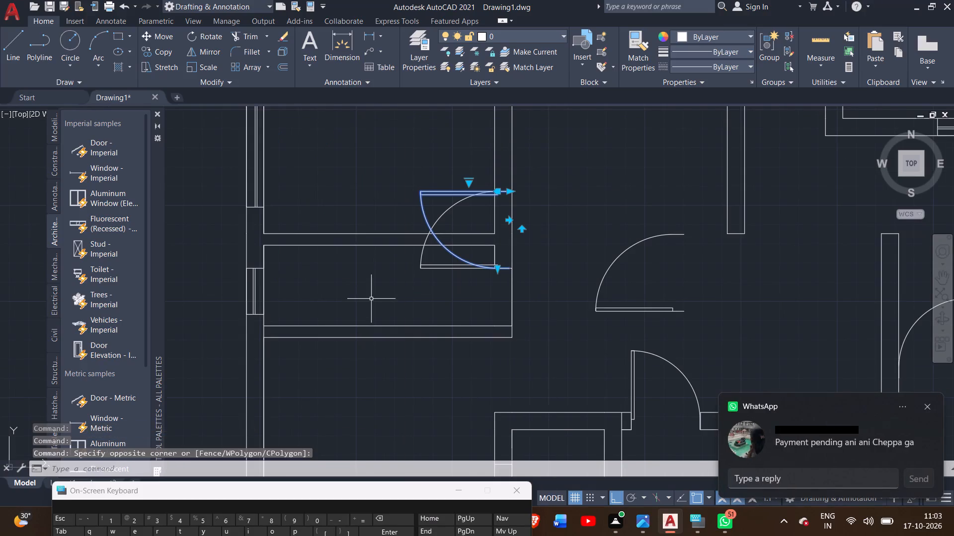
Switch to the WhatsApp notification and send the reply "ho evvala work chestunnava".
{"action": "left_click", "coordinate": [776, 474]}
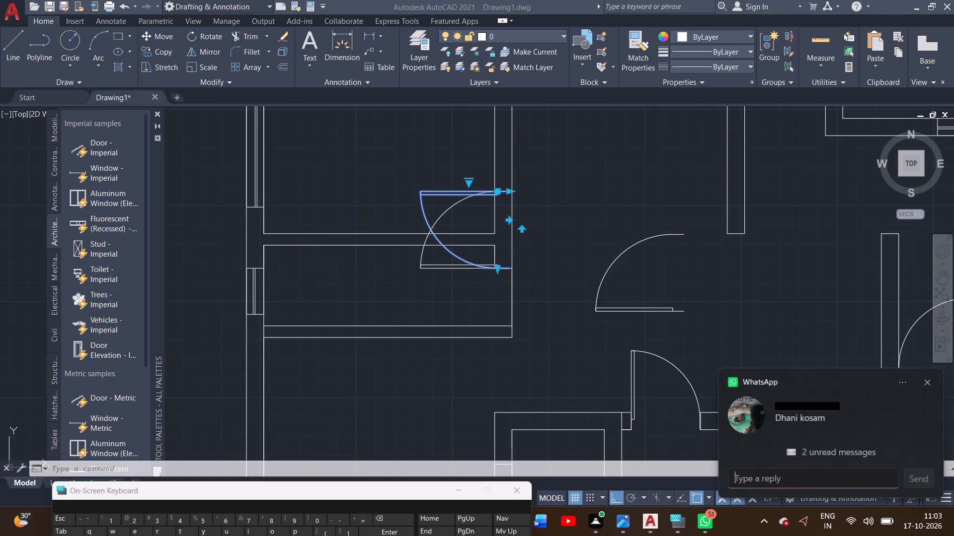
{"action": "type", "text": "ho"}
{"action": "key", "text": "space"}
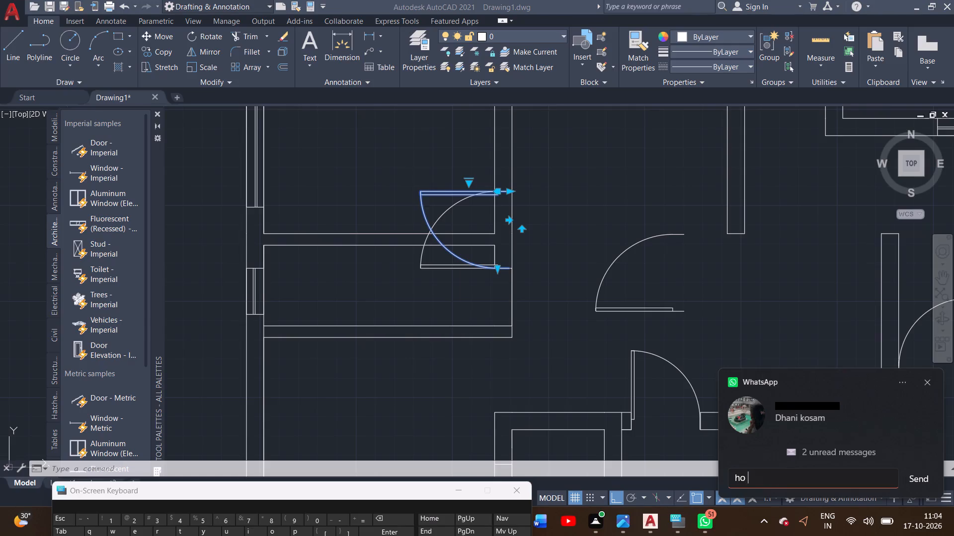
{"action": "key", "text": "e"}
{"action": "type", "text": "vvala"}
{"action": "key", "text": "space"}
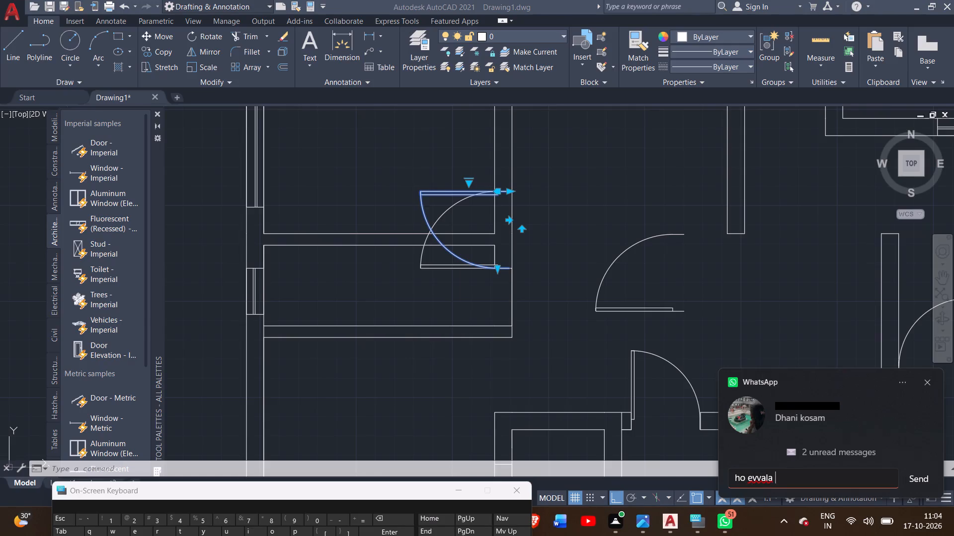
{"action": "type", "text": "wor"}
{"action": "type", "text": "k chestunnava"}
{"action": "left_click", "coordinate": [916, 474]}
Back in AutoCAD, erase the flipped duplicate door at the narrow room's jamb.
{"action": "middle_click_drag", "start_coordinate": [767, 333], "coordinate": [775, 385]}
{"action": "key", "text": "Delete"}
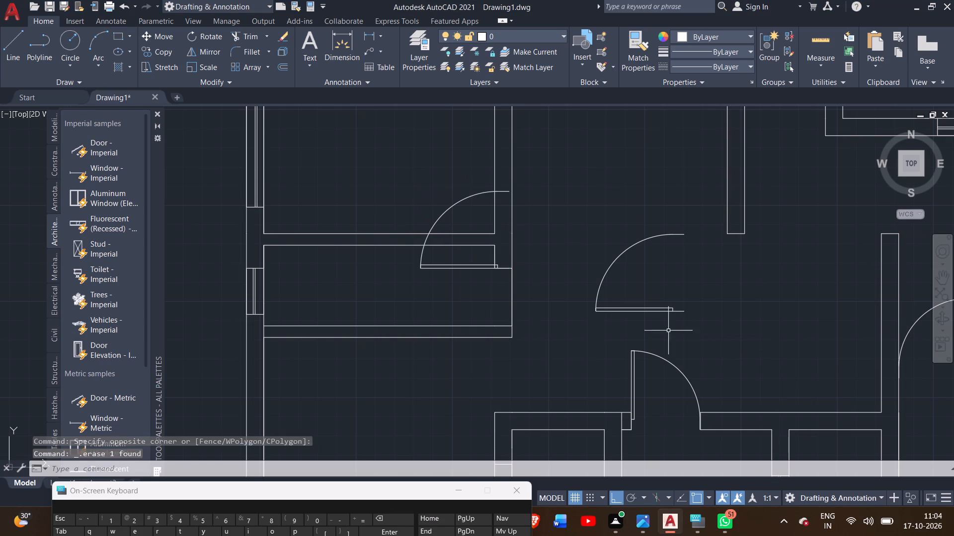
Flip the side on which the remaining door at the narrow room's jamb is hung.
{"action": "left_click", "coordinate": [438, 267]}
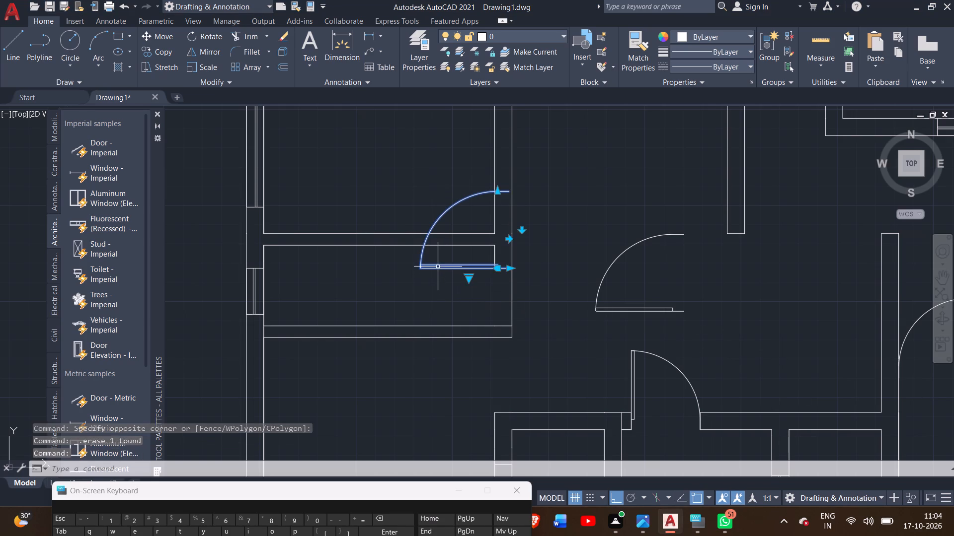
{"action": "double_click", "coordinate": [519, 231]}
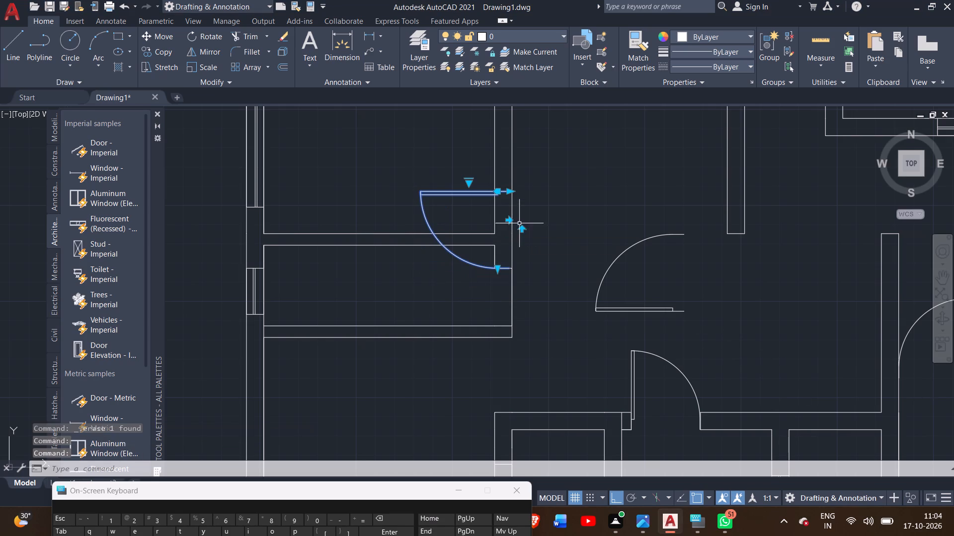
Move the flipped door straight down by its hinge-side endpoint onto the short horizontal jamb edge of the narrow room's east wall.
{"action": "left_click", "coordinate": [148, 40]}
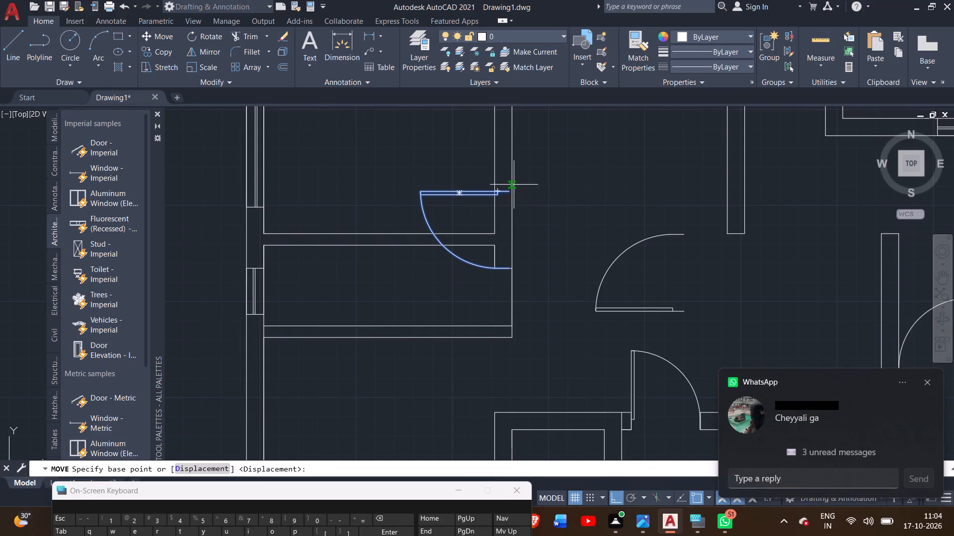
{"action": "scroll", "coordinate": [512, 183], "scroll_direction": "up", "scroll_amount": 2}
{"action": "left_click_drag", "start_coordinate": [504, 206], "coordinate": [519, 328]}
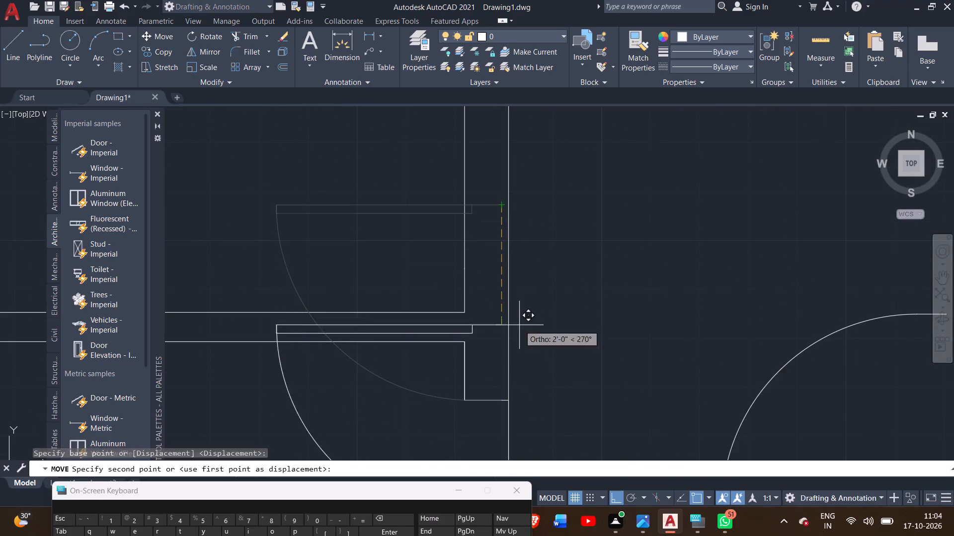
{"action": "left_click_drag", "start_coordinate": [519, 328], "coordinate": [500, 407]}
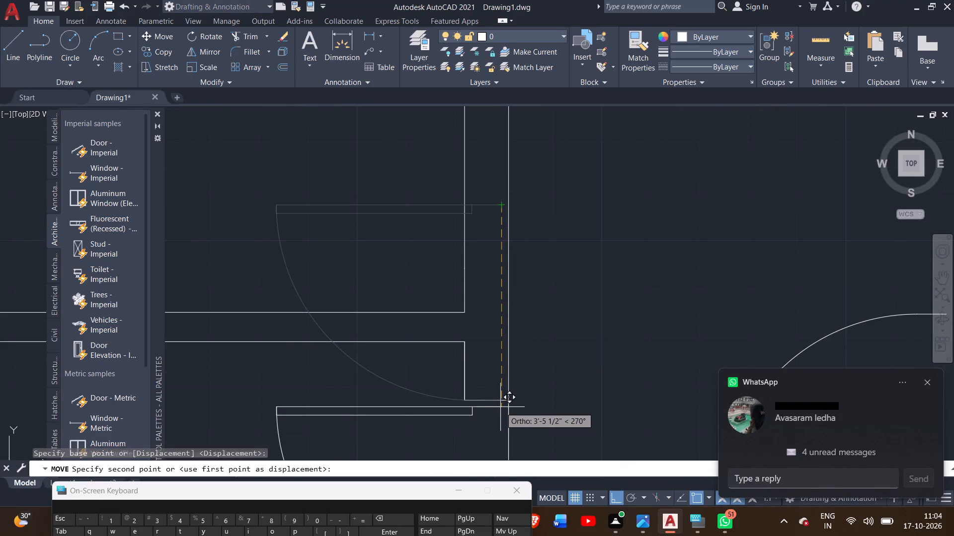
{"action": "left_click_drag", "start_coordinate": [500, 407], "coordinate": [504, 401]}
{"action": "triple_click", "coordinate": [504, 401]}
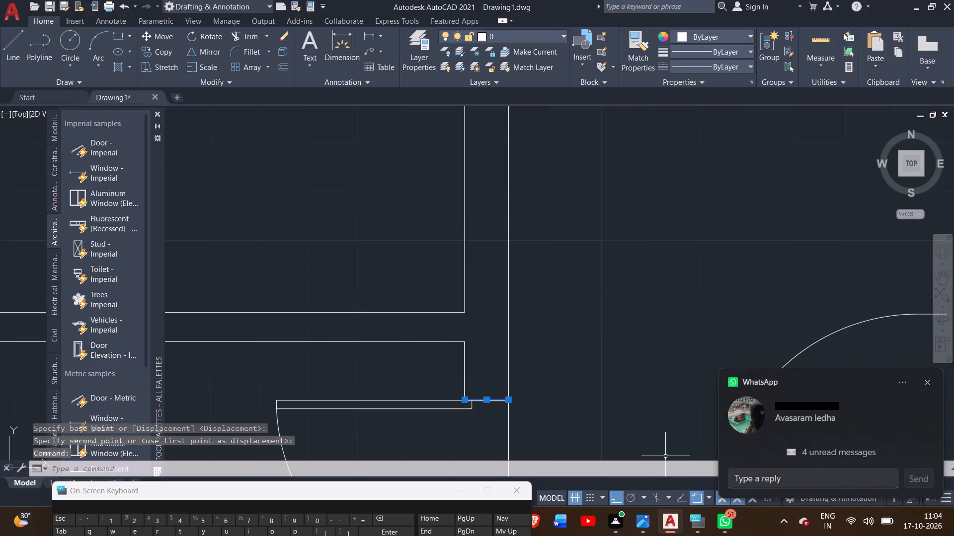
Switch to the new WhatsApp notification and send the reply "cheyyali".
{"action": "double_click", "coordinate": [750, 480]}
{"action": "type", "text": "cheyyali"}
{"action": "key", "text": "Return"}
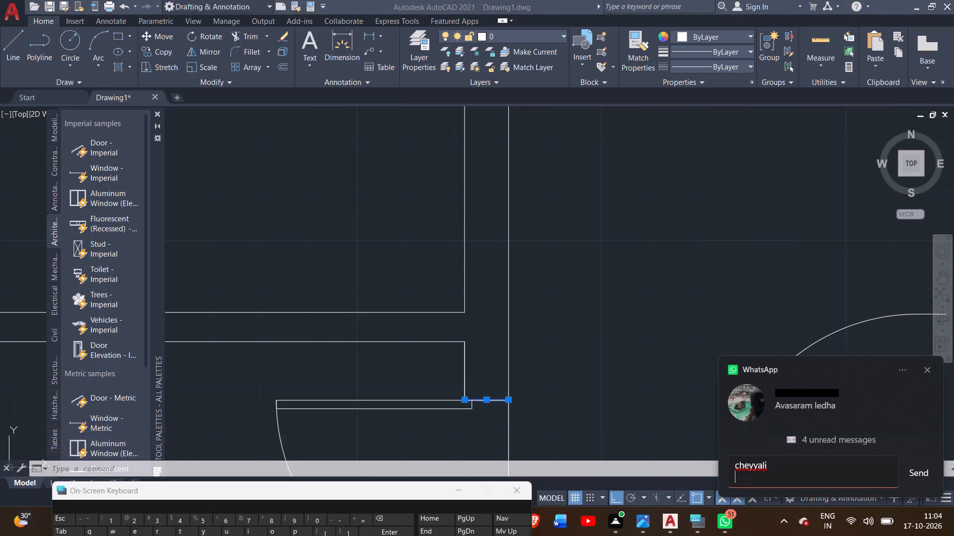
{"action": "left_click", "coordinate": [917, 468]}
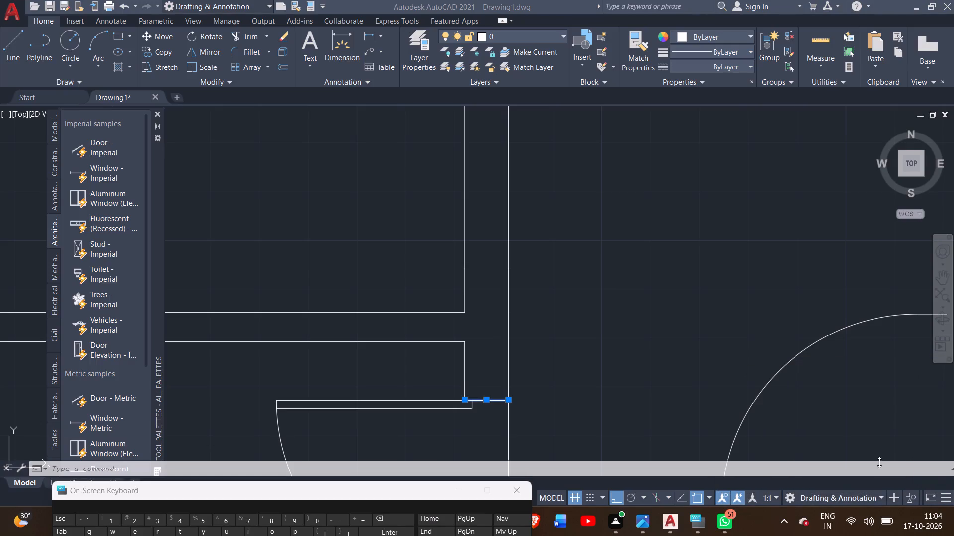
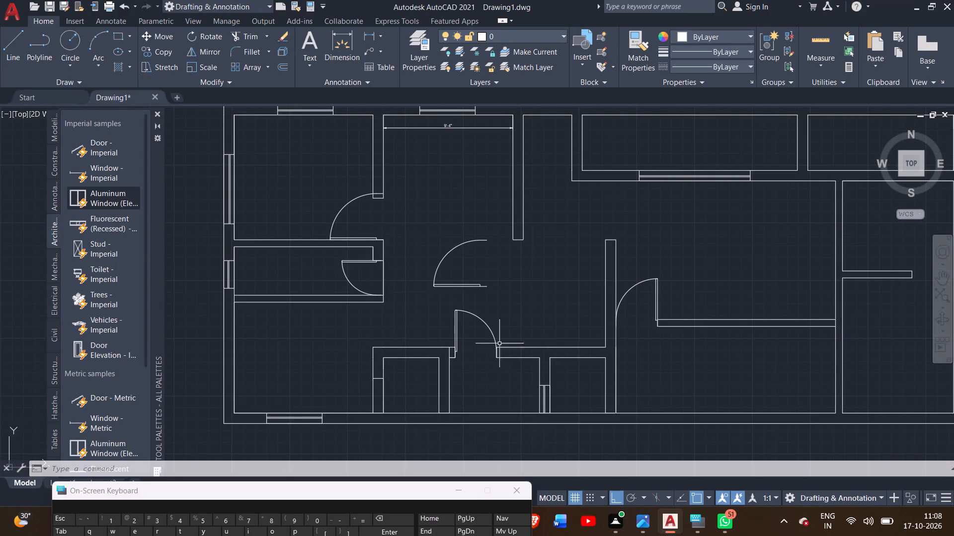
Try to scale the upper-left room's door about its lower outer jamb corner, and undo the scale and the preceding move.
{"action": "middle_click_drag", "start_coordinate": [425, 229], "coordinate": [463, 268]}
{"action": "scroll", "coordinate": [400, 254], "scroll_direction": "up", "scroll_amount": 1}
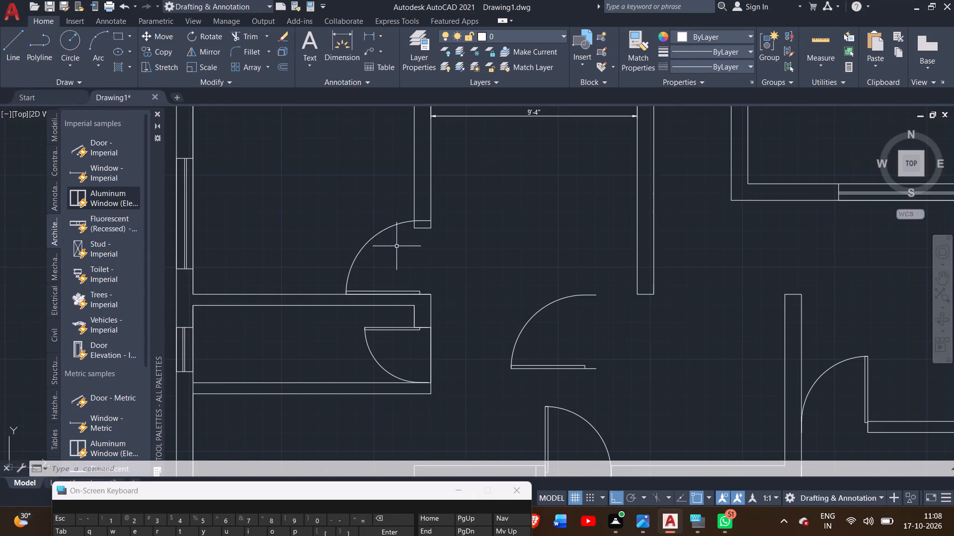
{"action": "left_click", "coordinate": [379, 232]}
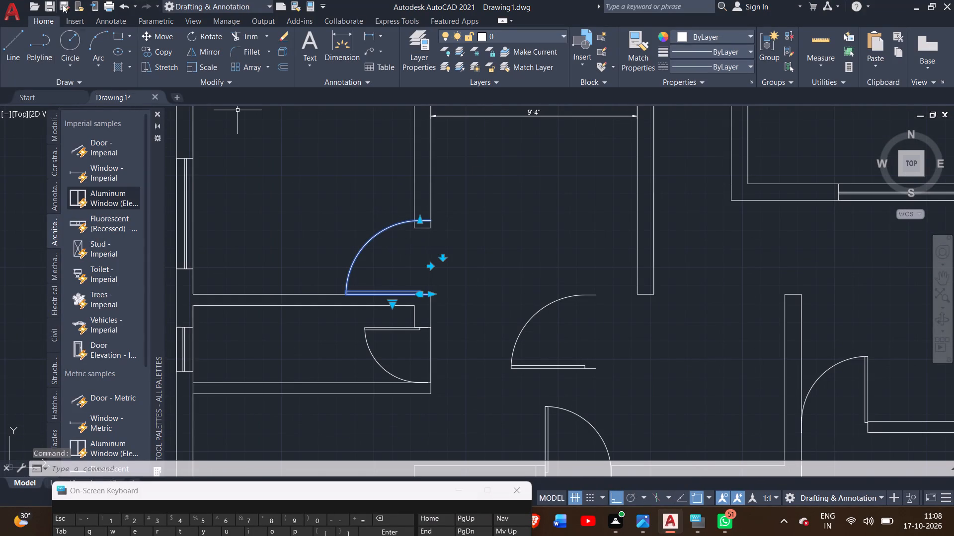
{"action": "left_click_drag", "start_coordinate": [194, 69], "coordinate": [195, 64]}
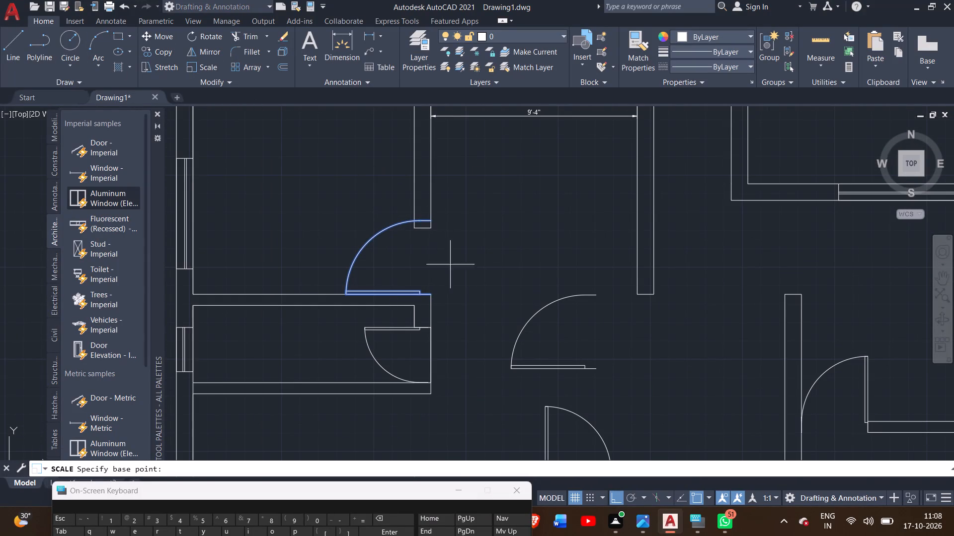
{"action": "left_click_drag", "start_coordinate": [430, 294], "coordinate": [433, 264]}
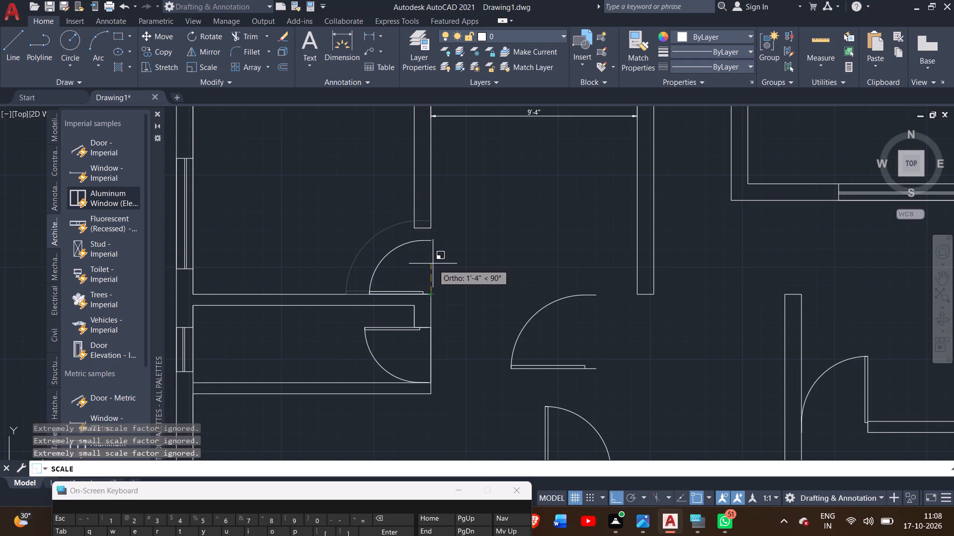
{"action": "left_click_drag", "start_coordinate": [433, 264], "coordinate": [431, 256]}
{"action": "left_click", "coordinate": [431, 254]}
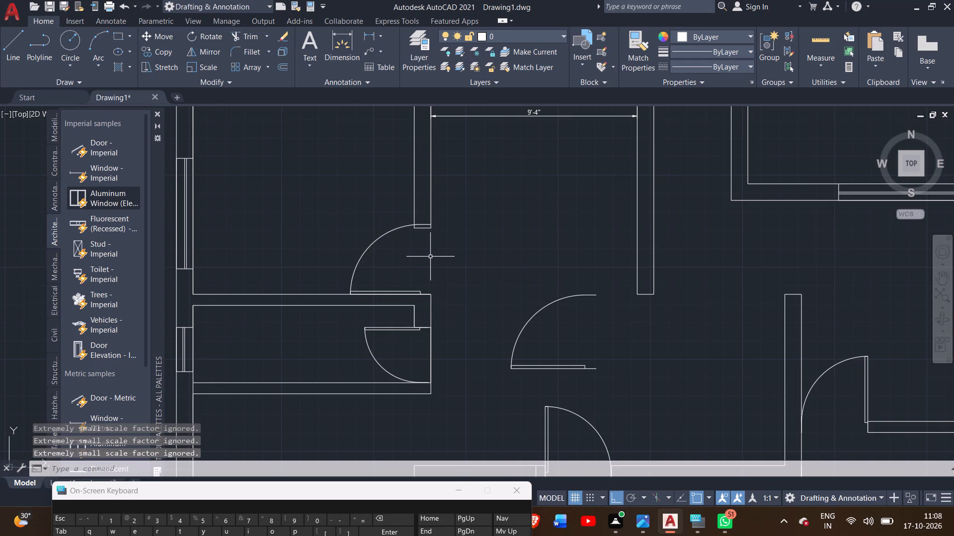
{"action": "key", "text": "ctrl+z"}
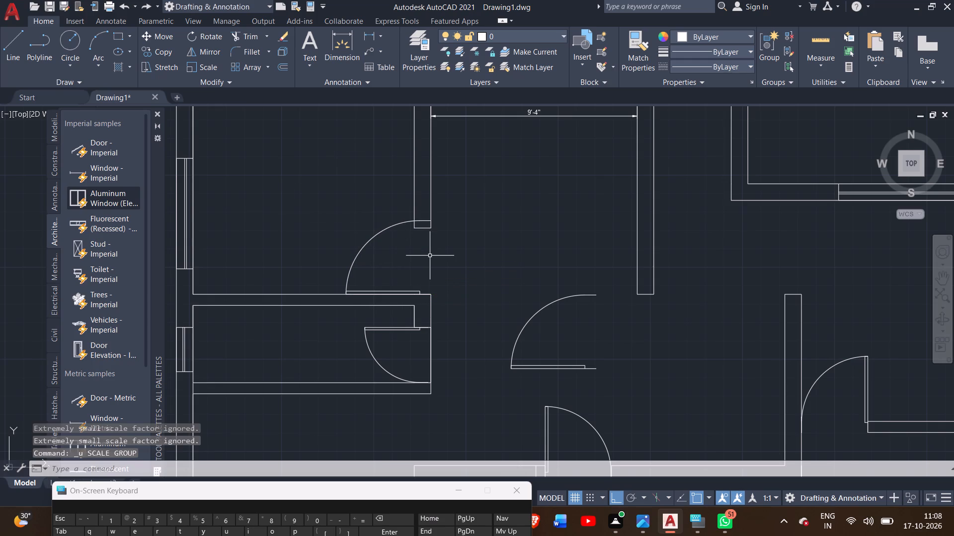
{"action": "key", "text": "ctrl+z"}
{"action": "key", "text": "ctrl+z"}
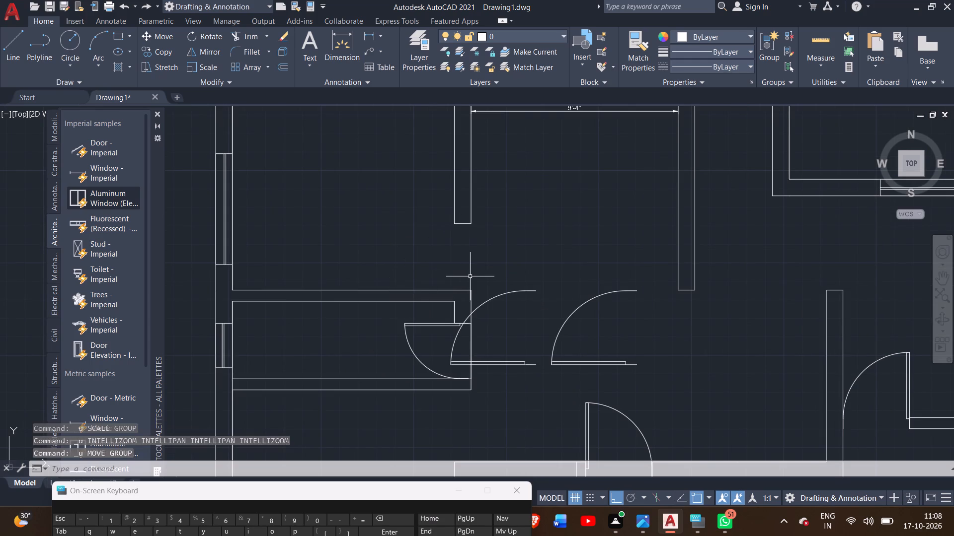
Move the copied door by the outer end of its leaf-side jamb onto the upper-left room opening's lower outer wall corner.
{"action": "left_click", "coordinate": [483, 303]}
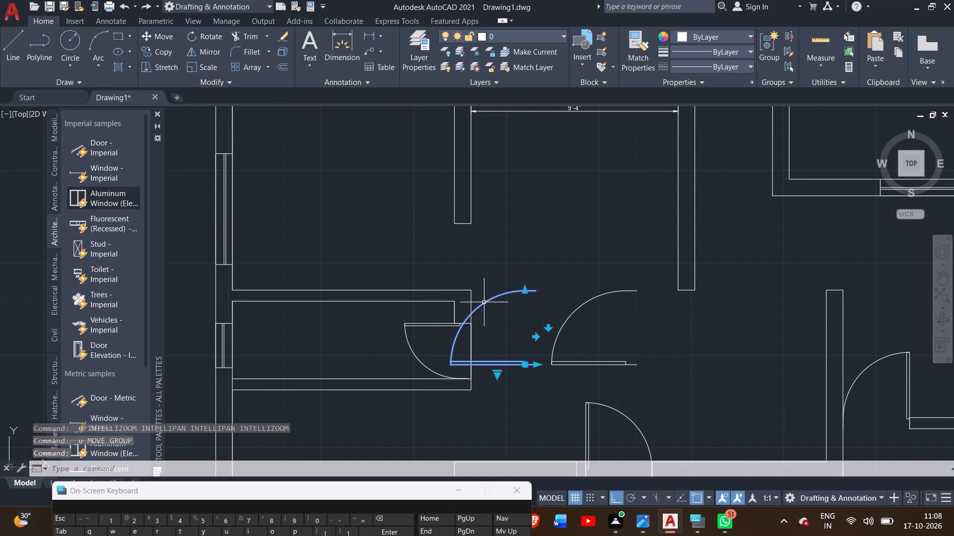
{"action": "left_click", "coordinate": [144, 33]}
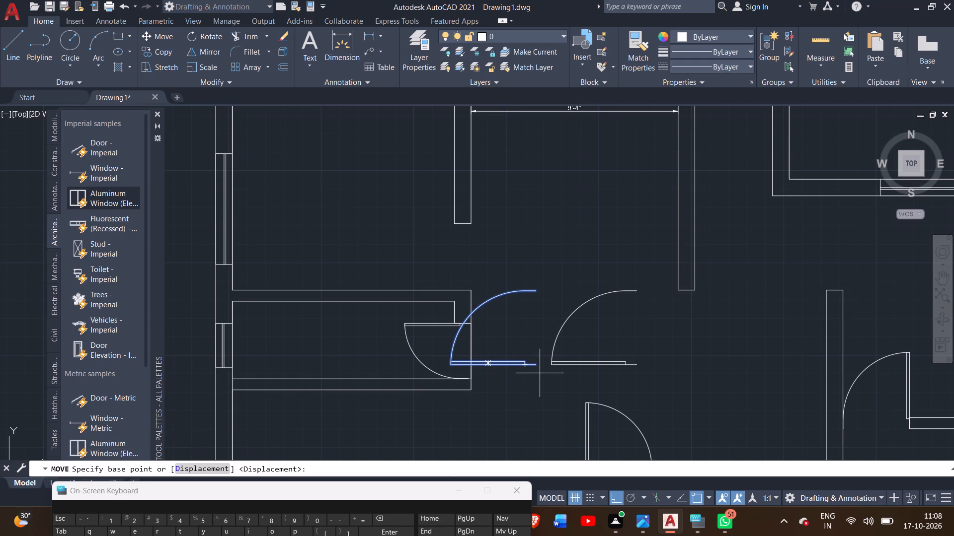
{"action": "left_click_drag", "start_coordinate": [537, 364], "coordinate": [468, 296]}
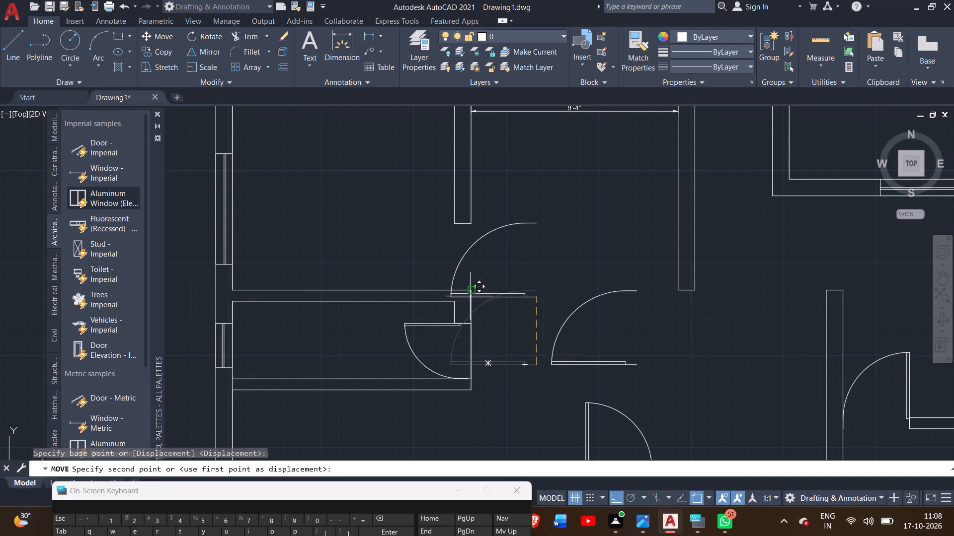
{"action": "left_click_drag", "start_coordinate": [468, 296], "coordinate": [469, 291]}
{"action": "double_click", "coordinate": [469, 291]}
{"action": "left_click_drag", "start_coordinate": [469, 291], "coordinate": [470, 285]}
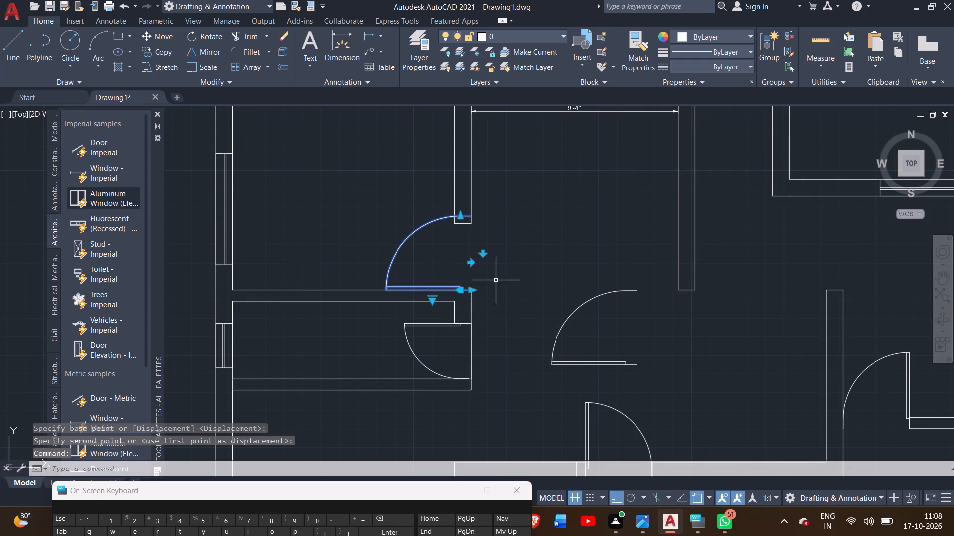
Scale the door down about the opening's lower outer wall corner to fit the upper-left room's door opening.
{"action": "left_click", "coordinate": [198, 69]}
{"action": "left_click_drag", "start_coordinate": [470, 285], "coordinate": [470, 282]}
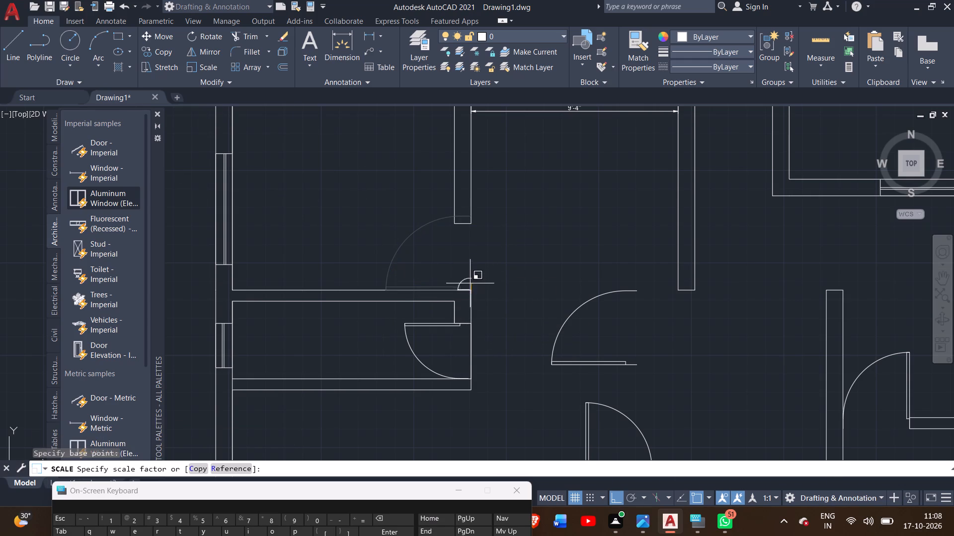
{"action": "left_click_drag", "start_coordinate": [470, 282], "coordinate": [469, 251]}
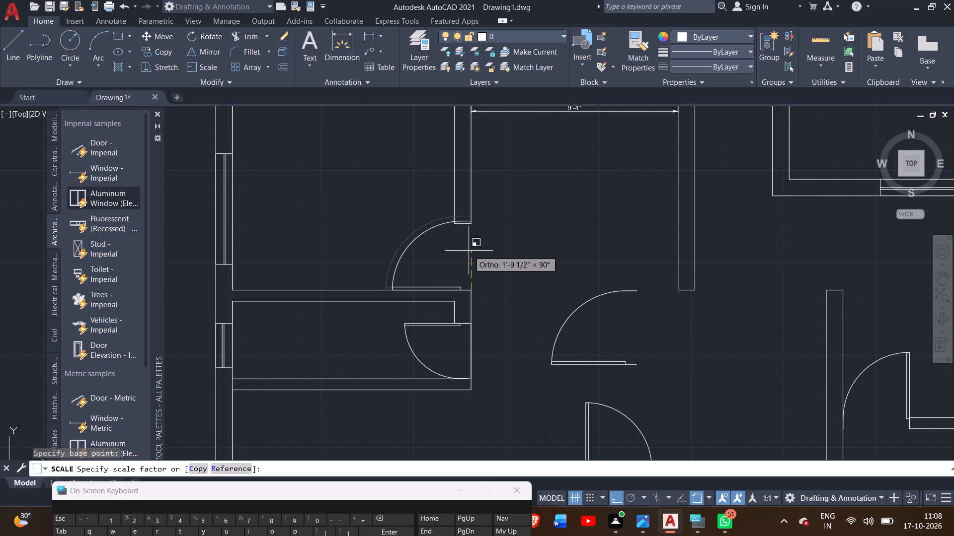
{"action": "left_click_drag", "start_coordinate": [469, 251], "coordinate": [473, 253]}
{"action": "left_click", "coordinate": [473, 253]}
{"action": "double_click", "coordinate": [473, 253]}
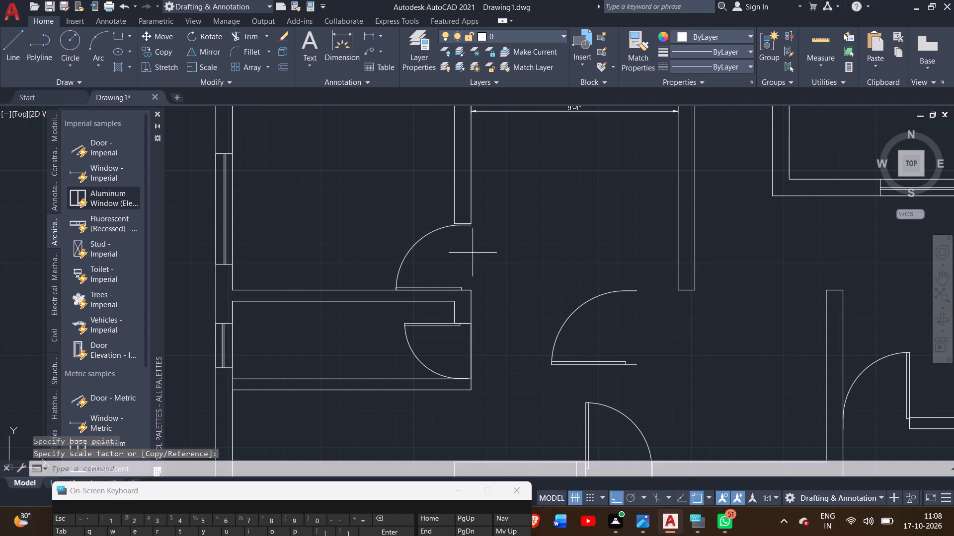
Examine the floor plan's rooms, walls and placed doors to find where the next door opening is needed.
{"action": "scroll", "coordinate": [494, 255], "scroll_direction": "down", "scroll_amount": 1}
{"action": "middle_click_drag", "start_coordinate": [494, 255], "coordinate": [359, 236]}
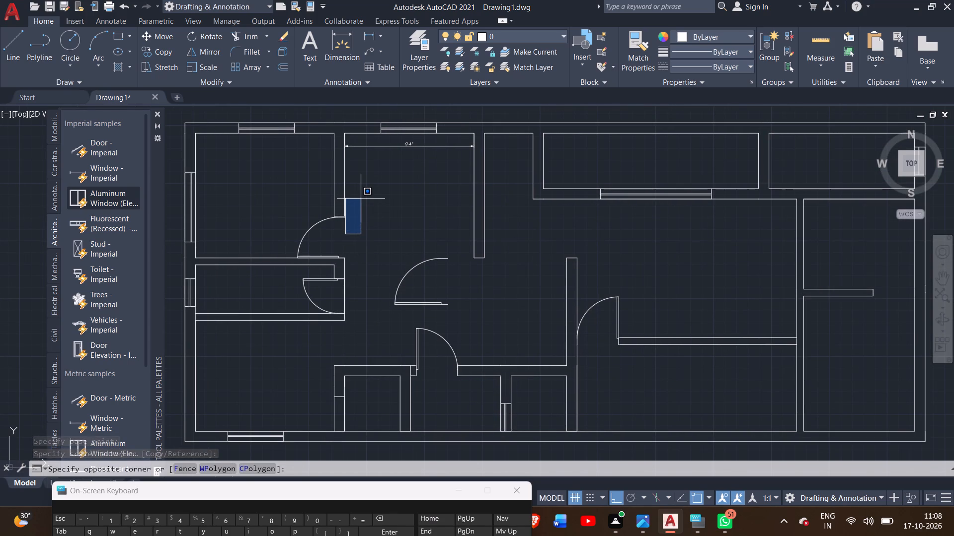
{"action": "left_click", "coordinate": [409, 225]}
{"action": "middle_click_drag", "start_coordinate": [401, 230], "coordinate": [385, 217]}
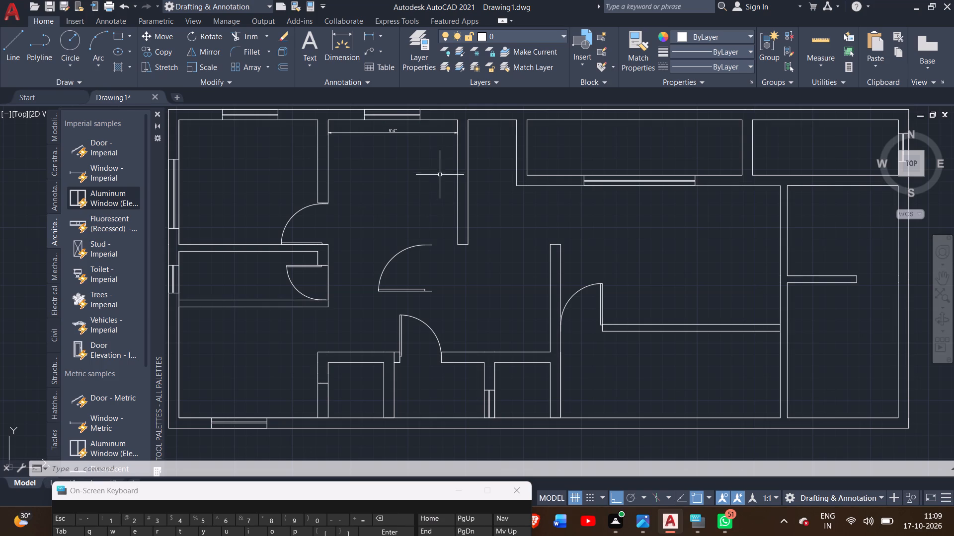
{"action": "middle_click_drag", "start_coordinate": [415, 181], "coordinate": [373, 160]}
{"action": "scroll", "coordinate": [309, 174], "scroll_direction": "up", "scroll_amount": 2}
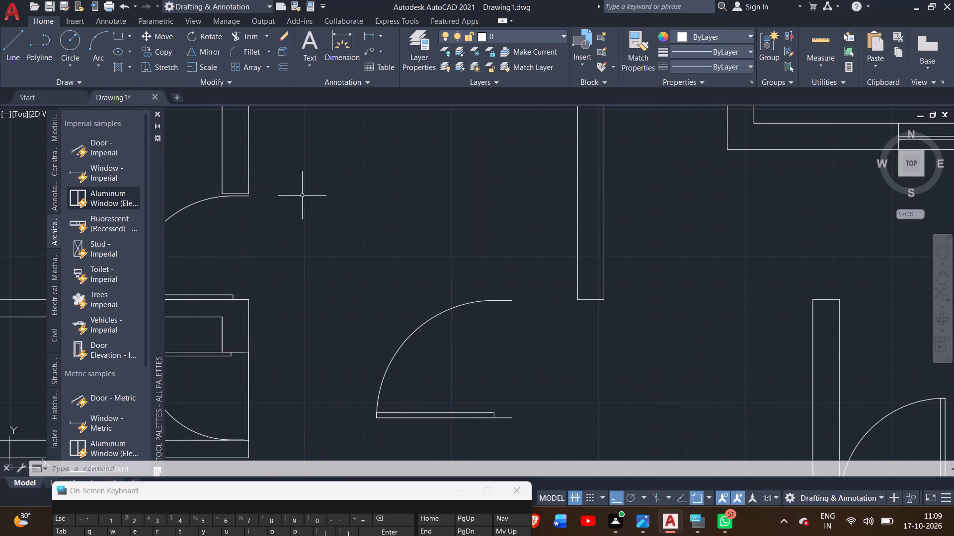
{"action": "middle_click_drag", "start_coordinate": [302, 196], "coordinate": [335, 199]}
{"action": "scroll", "coordinate": [337, 199], "scroll_direction": "down", "scroll_amount": 1}
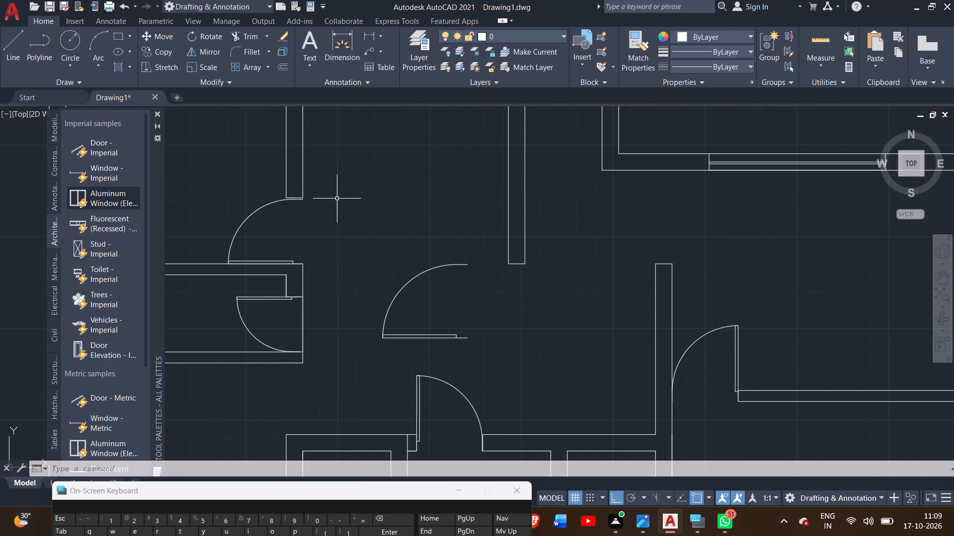
{"action": "scroll", "coordinate": [341, 205], "scroll_direction": "down", "scroll_amount": 1}
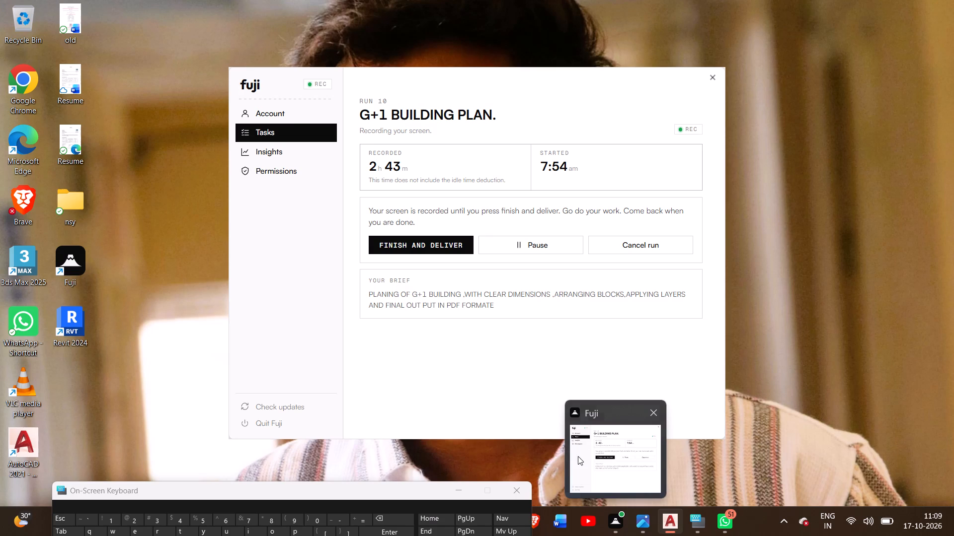
{"action": "middle_click_drag", "start_coordinate": [360, 309], "coordinate": [409, 329]}
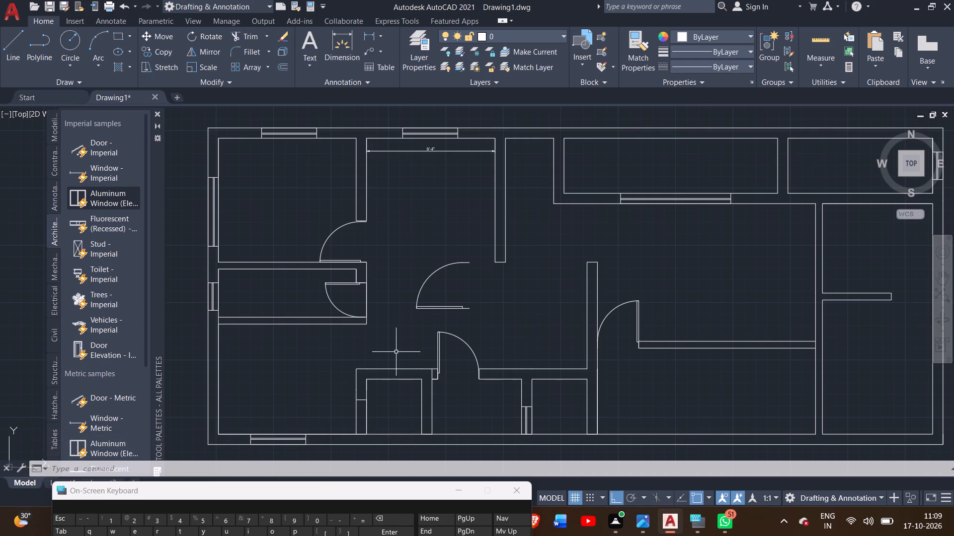
{"action": "middle_click_drag", "start_coordinate": [335, 361], "coordinate": [304, 342]}
{"action": "middle_click_drag", "start_coordinate": [299, 340], "coordinate": [219, 368]}
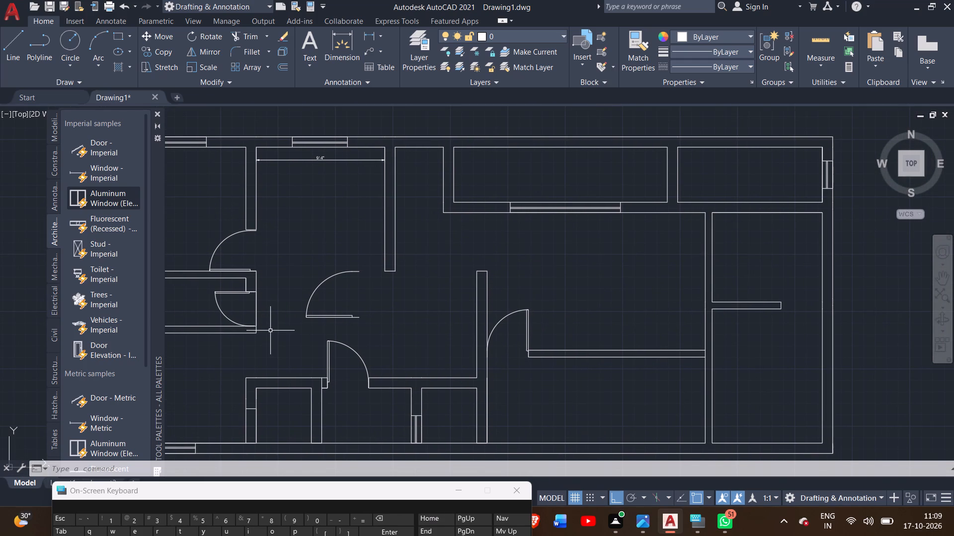
{"action": "scroll", "coordinate": [284, 317], "scroll_direction": "down", "scroll_amount": 1}
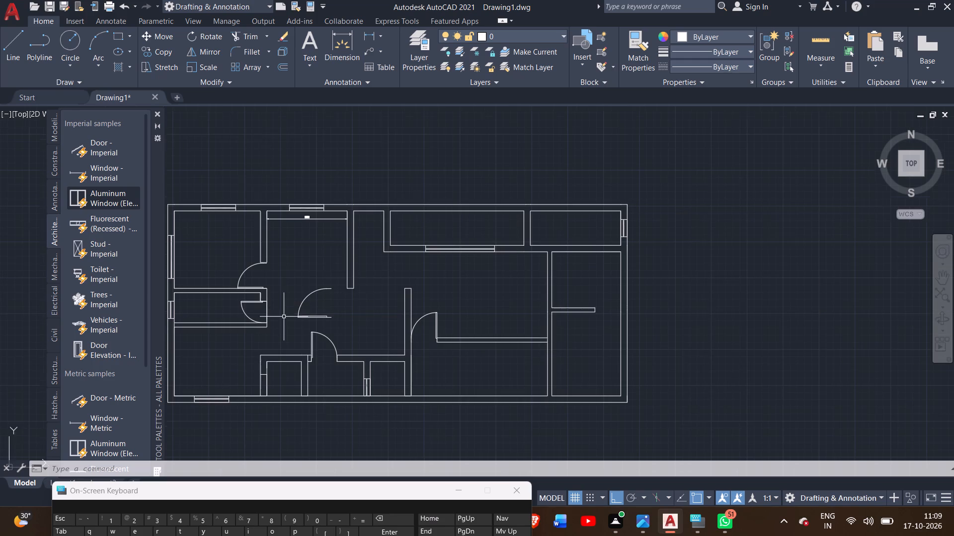
{"action": "middle_click_drag", "start_coordinate": [283, 306], "coordinate": [284, 285]}
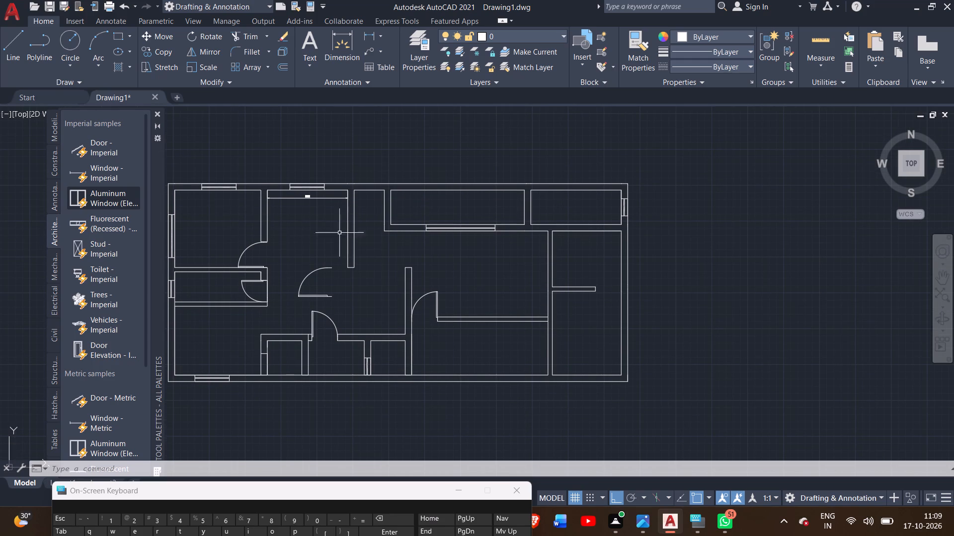
Draw a vertical line across the wall from the upper-right room's lower-left inner corner to the wall's lower line.
{"action": "middle_click_drag", "start_coordinate": [499, 270], "coordinate": [406, 312]}
{"action": "scroll", "coordinate": [472, 296], "scroll_direction": "up", "scroll_amount": 2}
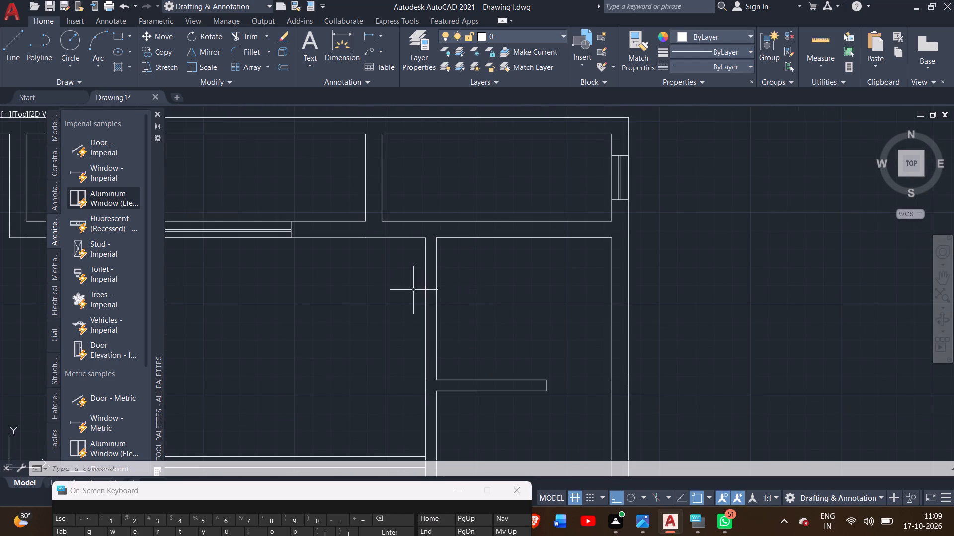
{"action": "middle_click_drag", "start_coordinate": [405, 290], "coordinate": [420, 346]}
{"action": "scroll", "coordinate": [411, 305], "scroll_direction": "up", "scroll_amount": 2}
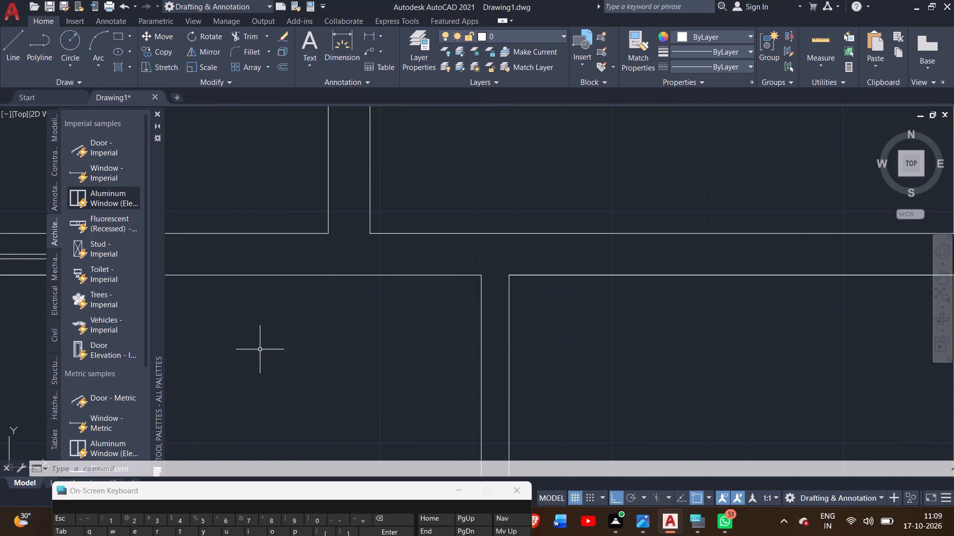
{"action": "left_click", "coordinate": [8, 61]}
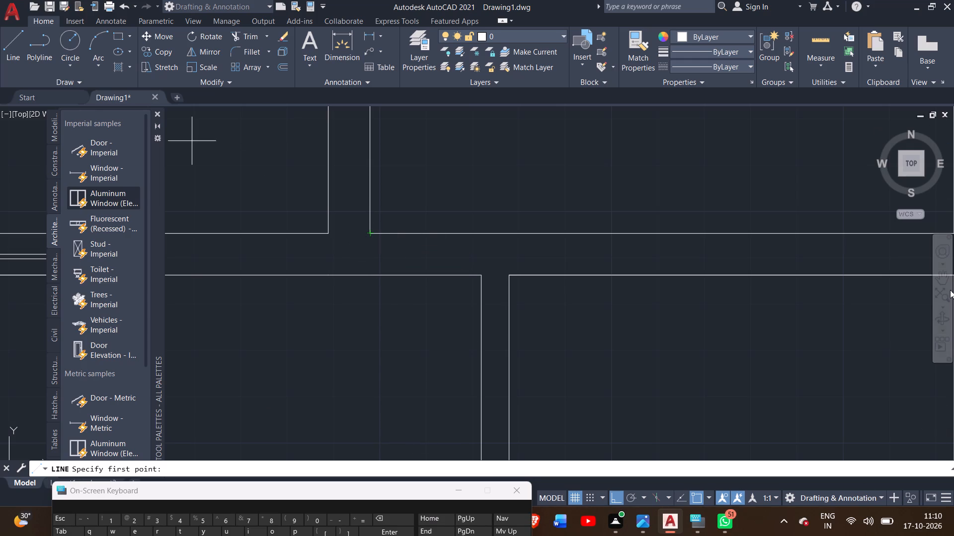
{"action": "left_click", "coordinate": [370, 236]}
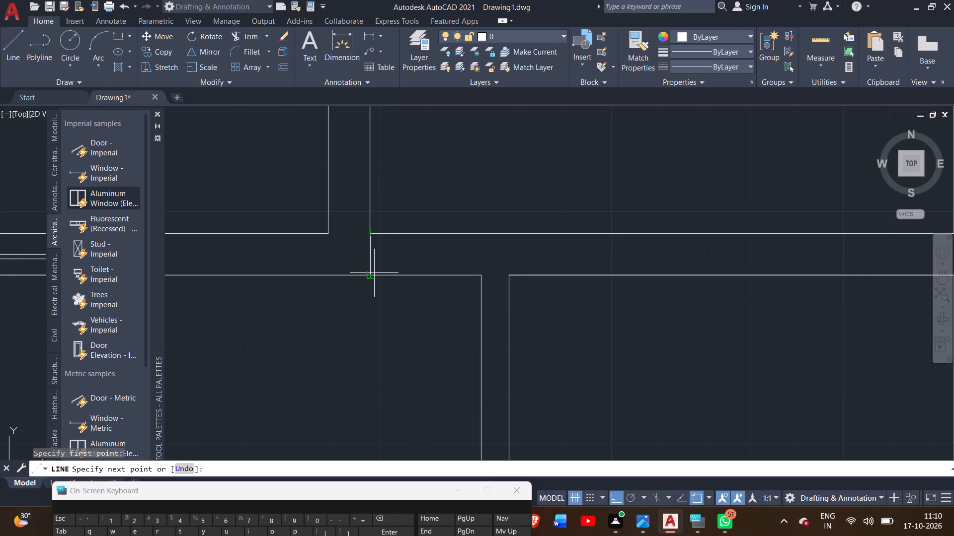
{"action": "left_click", "coordinate": [374, 275]}
{"action": "right_click", "coordinate": [374, 275]}
{"action": "left_click", "coordinate": [392, 279]}
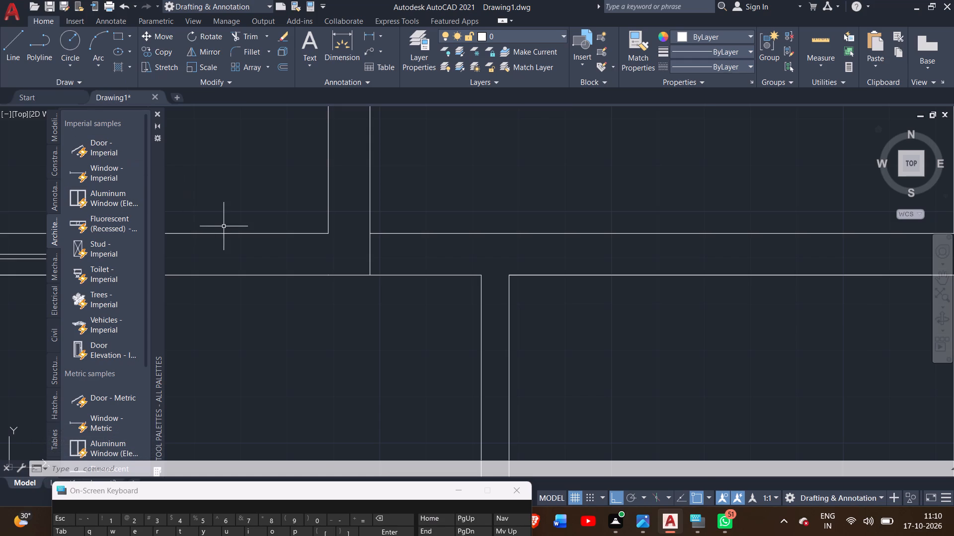
Copy the large room's door by its leaf-side jamb's outer end onto the upper-left corner of the partition wall below the upper-right room.
{"action": "scroll", "coordinate": [225, 226], "scroll_direction": "down", "scroll_amount": 2}
{"action": "middle_click_drag", "start_coordinate": [225, 226], "coordinate": [402, 205]}
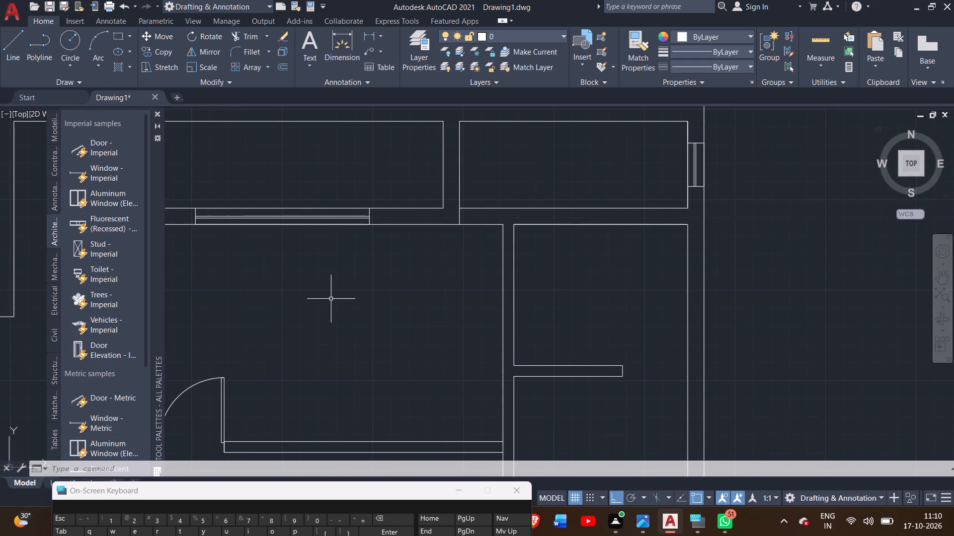
{"action": "scroll", "coordinate": [329, 299], "scroll_direction": "down", "scroll_amount": 1}
{"action": "middle_click_drag", "start_coordinate": [328, 293], "coordinate": [424, 315]}
{"action": "middle_click_drag", "start_coordinate": [372, 334], "coordinate": [434, 310]}
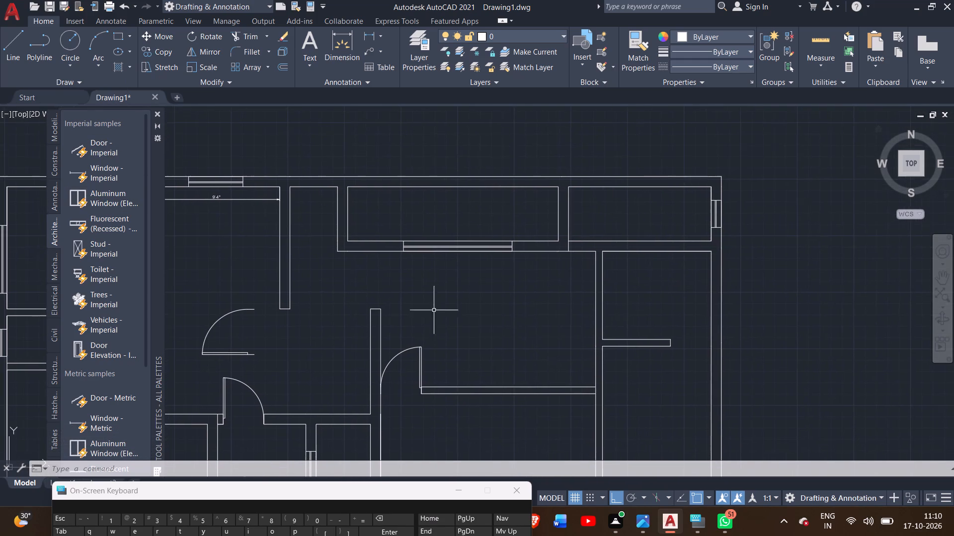
{"action": "middle_click_drag", "start_coordinate": [252, 335], "coordinate": [393, 353]}
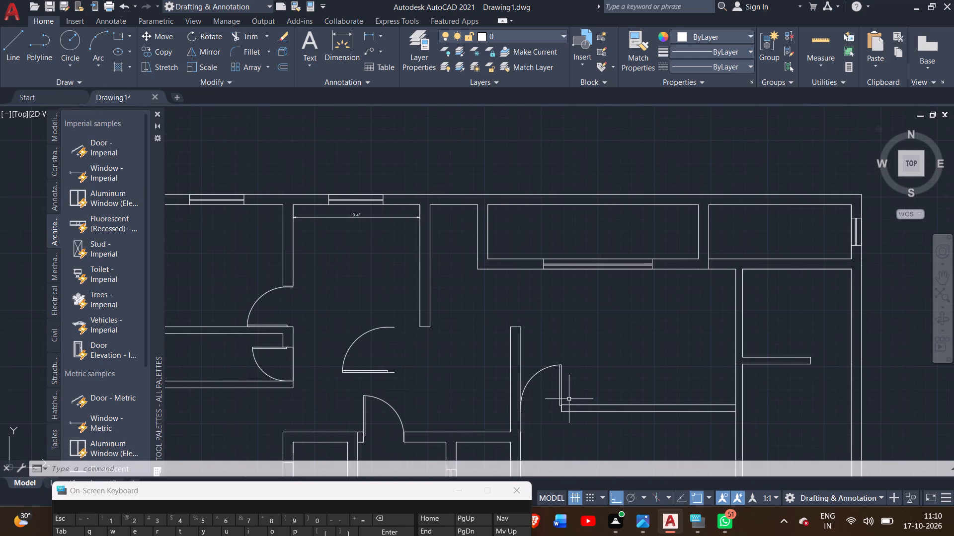
{"action": "left_click", "coordinate": [561, 378]}
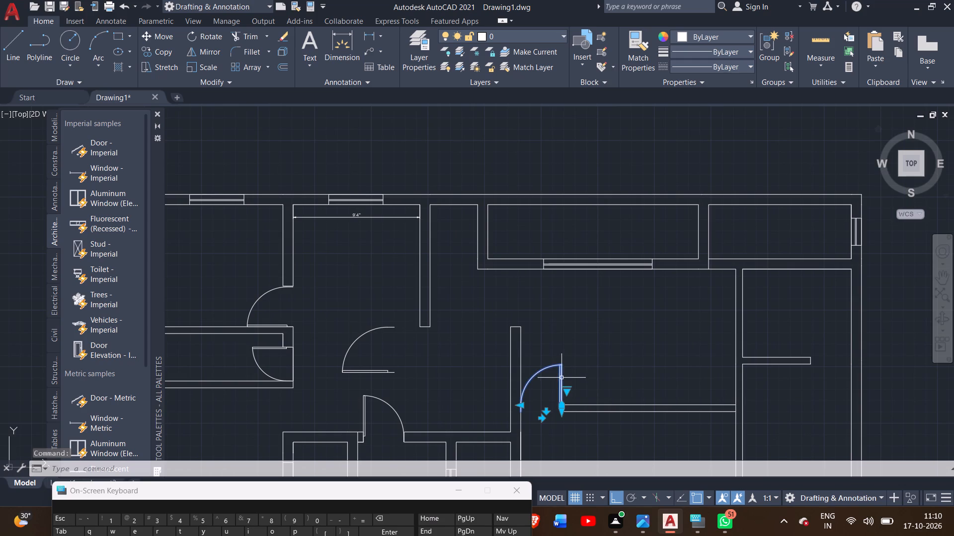
{"action": "middle_click_drag", "start_coordinate": [579, 402], "coordinate": [503, 392]}
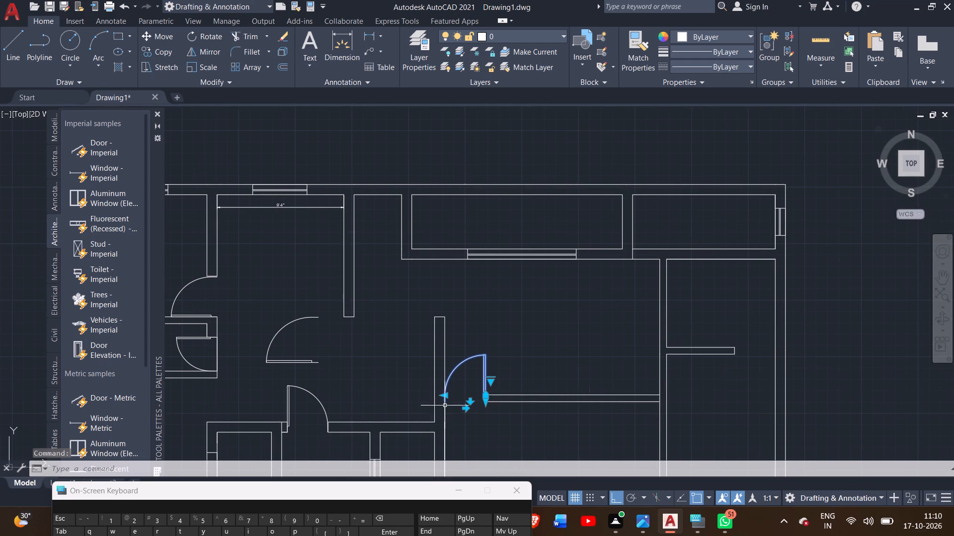
{"action": "left_click", "coordinate": [171, 50]}
{"action": "scroll", "coordinate": [492, 434], "scroll_direction": "up", "scroll_amount": 2}
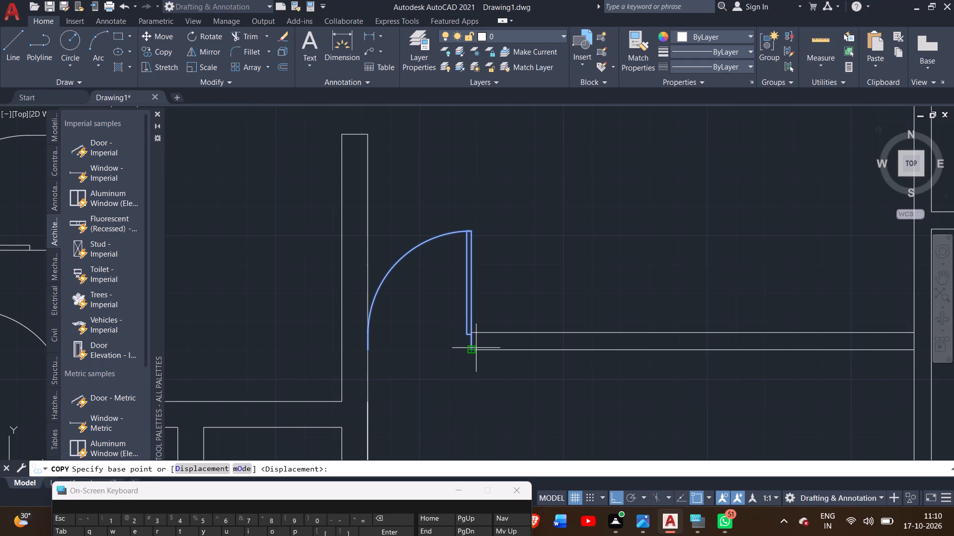
{"action": "left_click_drag", "start_coordinate": [472, 348], "coordinate": [601, 283]}
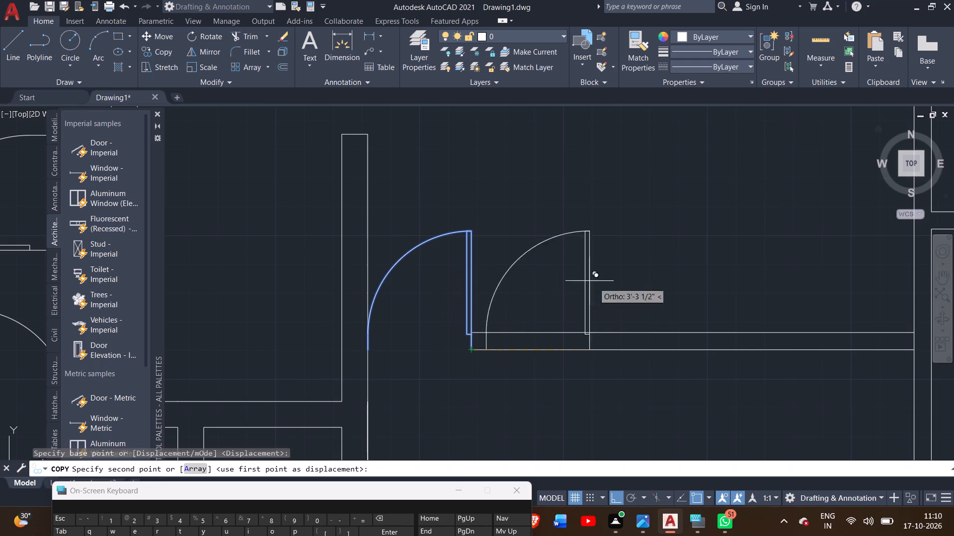
{"action": "left_click_drag", "start_coordinate": [601, 283], "coordinate": [646, 261]}
{"action": "left_click_drag", "start_coordinate": [648, 261], "coordinate": [651, 243]}
{"action": "scroll", "coordinate": [649, 254], "scroll_direction": "down", "scroll_amount": 2}
{"action": "left_click_drag", "start_coordinate": [651, 231], "coordinate": [651, 212]}
{"action": "left_click", "coordinate": [652, 212]}
{"action": "left_click_drag", "start_coordinate": [654, 212], "coordinate": [675, 189]}
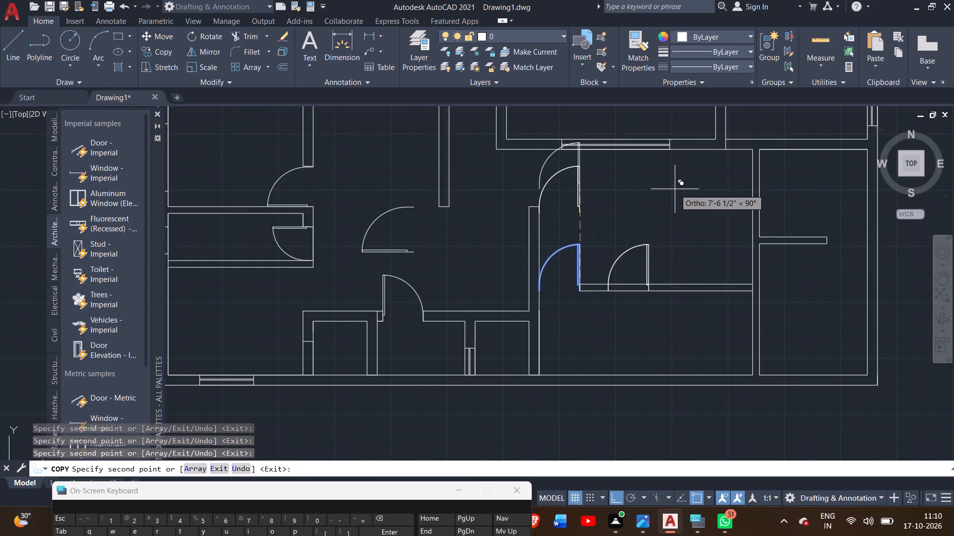
{"action": "left_click_drag", "start_coordinate": [675, 189], "coordinate": [707, 202]}
{"action": "left_click", "coordinate": [707, 202]}
{"action": "left_click", "coordinate": [711, 202]}
{"action": "triple_click", "coordinate": [714, 199]}
{"action": "scroll", "coordinate": [714, 199], "scroll_direction": "down", "scroll_amount": 1}
{"action": "double_click", "coordinate": [714, 199]}
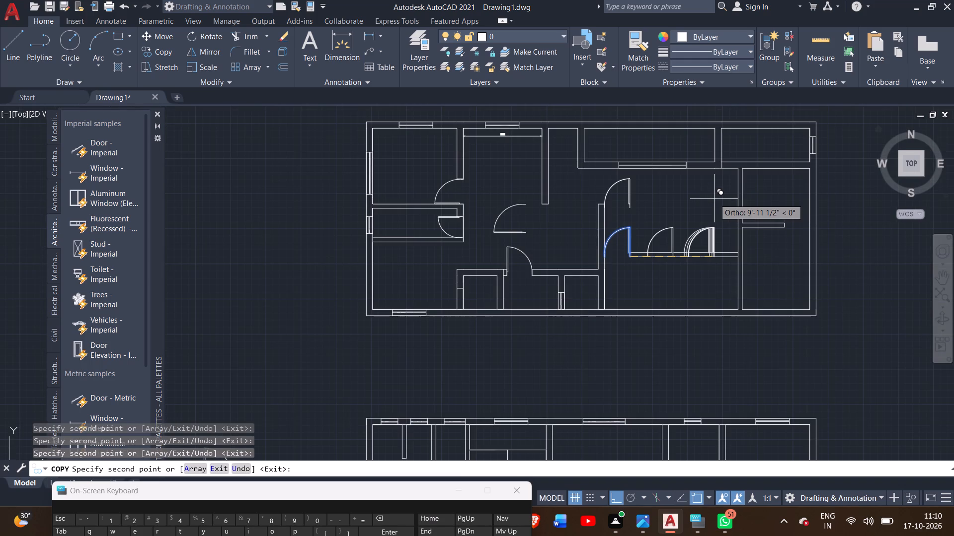
{"action": "middle_click_drag", "start_coordinate": [715, 201], "coordinate": [700, 353]}
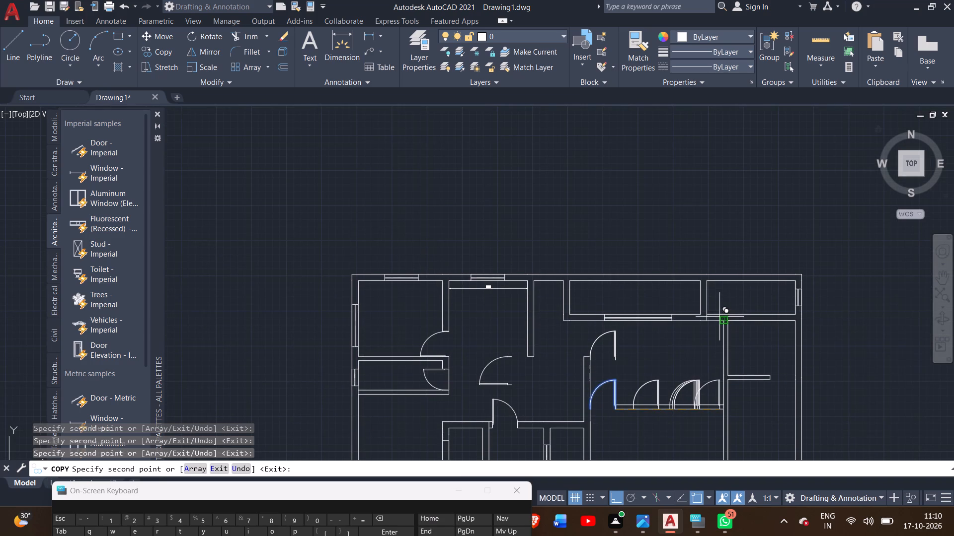
{"action": "scroll", "coordinate": [719, 316], "scroll_direction": "up", "scroll_amount": 3}
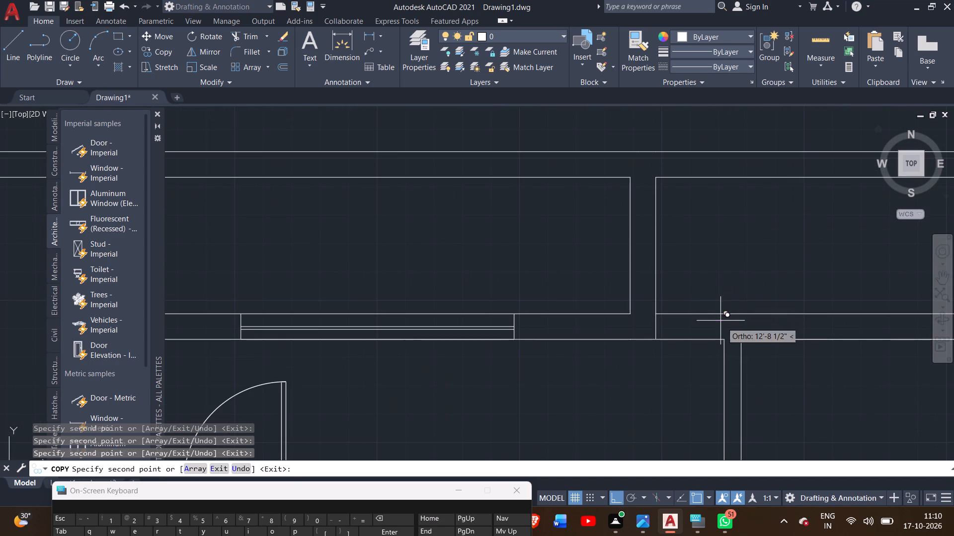
{"action": "double_click", "coordinate": [725, 339]}
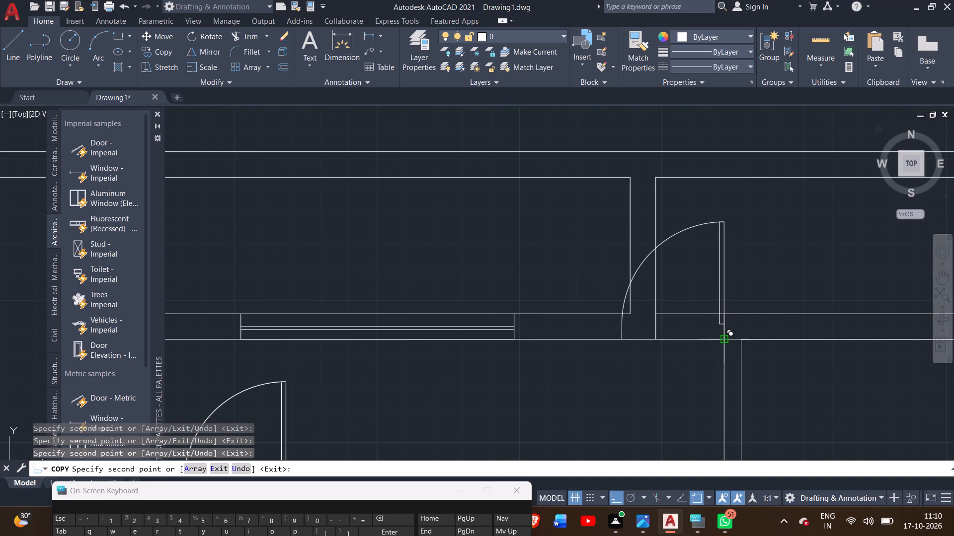
{"action": "right_click", "coordinate": [690, 359]}
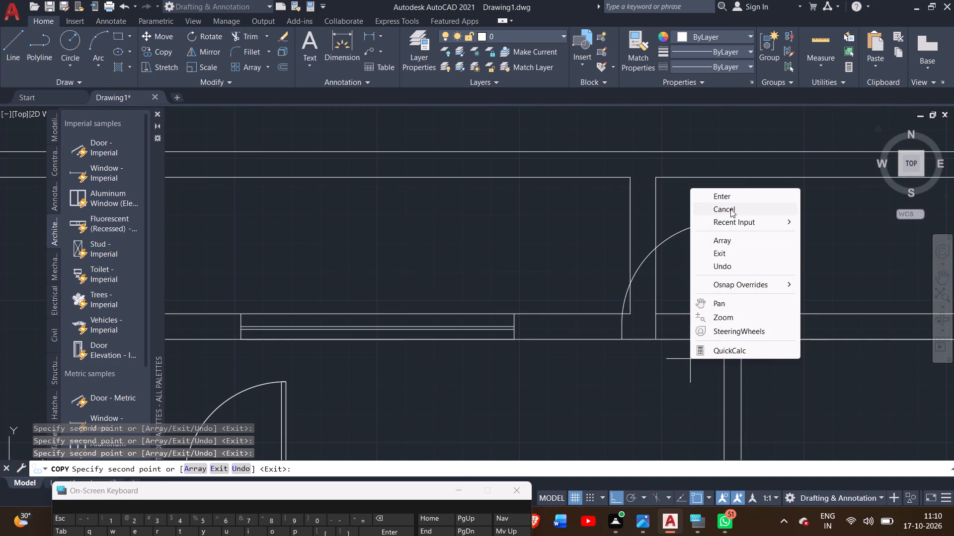
{"action": "left_click", "coordinate": [731, 195]}
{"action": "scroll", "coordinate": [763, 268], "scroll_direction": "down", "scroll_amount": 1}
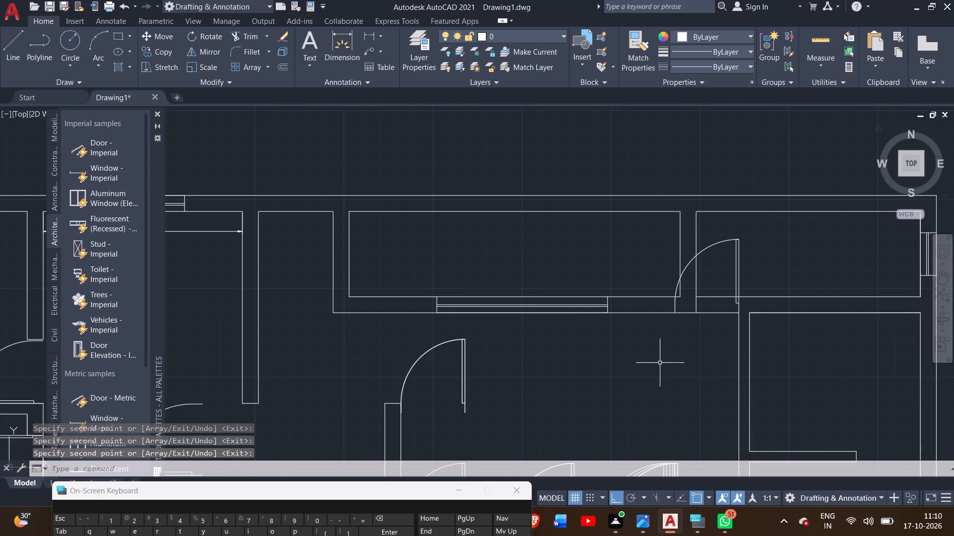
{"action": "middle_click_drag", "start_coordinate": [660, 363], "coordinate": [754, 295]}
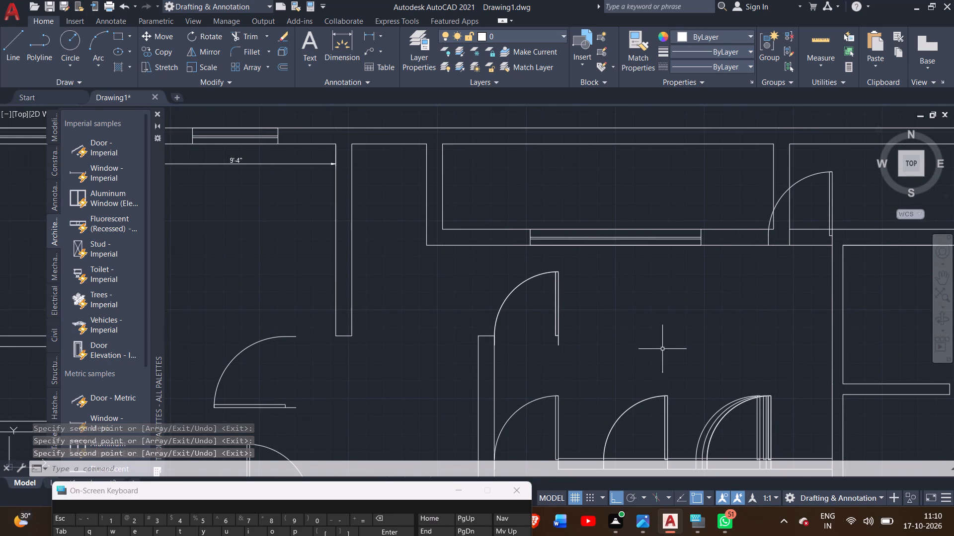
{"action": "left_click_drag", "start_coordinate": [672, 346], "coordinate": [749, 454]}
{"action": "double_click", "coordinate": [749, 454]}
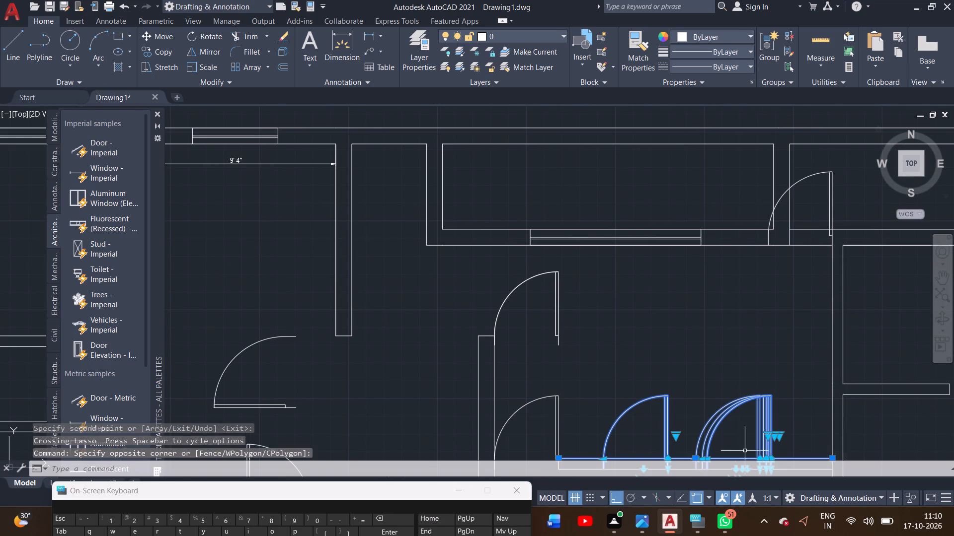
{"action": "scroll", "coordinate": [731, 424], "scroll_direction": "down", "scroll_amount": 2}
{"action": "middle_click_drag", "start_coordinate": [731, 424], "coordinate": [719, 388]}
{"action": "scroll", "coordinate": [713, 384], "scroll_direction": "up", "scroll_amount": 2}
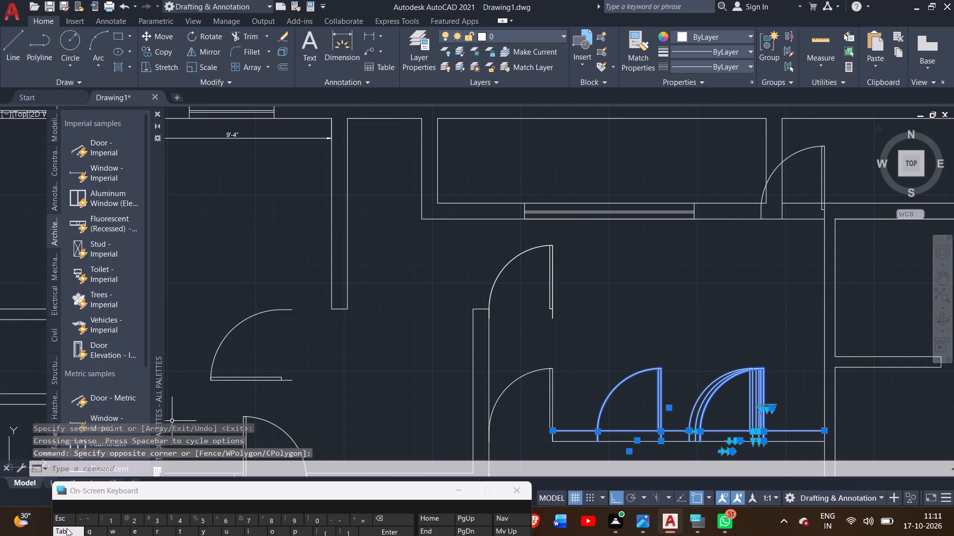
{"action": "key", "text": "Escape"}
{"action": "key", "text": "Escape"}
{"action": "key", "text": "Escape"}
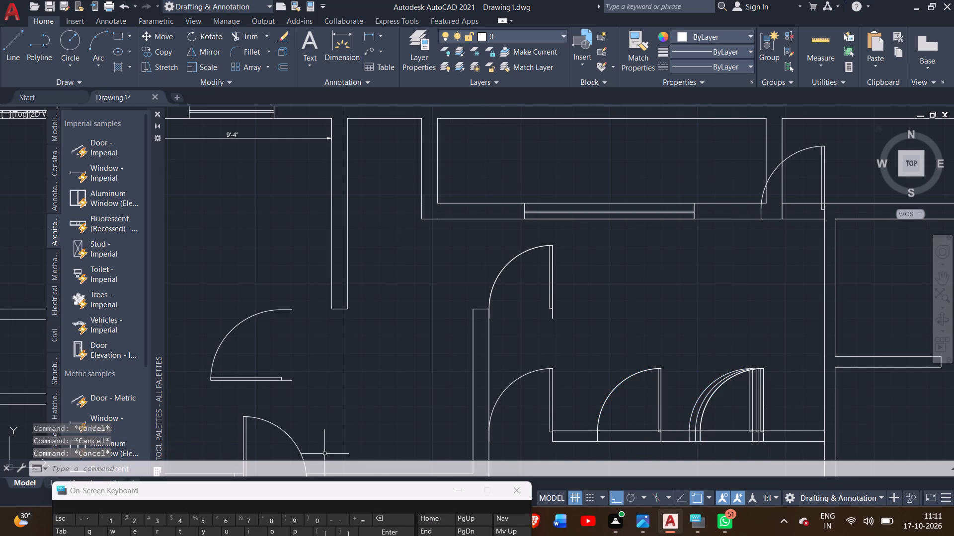
Delete the stray door copies along the large room's lower wall, keeping the wall lines and the original door.
{"action": "middle_click_drag", "start_coordinate": [376, 426], "coordinate": [318, 382]}
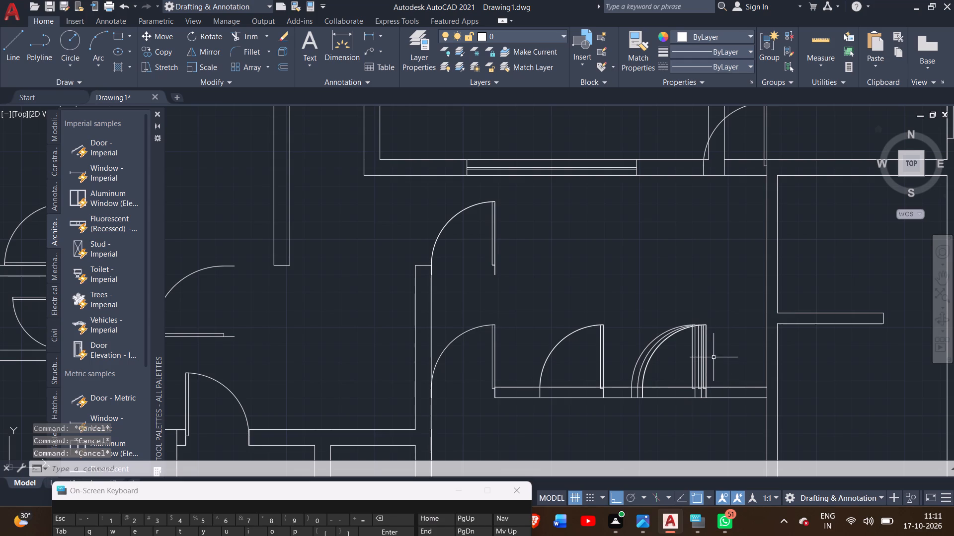
{"action": "left_click_drag", "start_coordinate": [714, 357], "coordinate": [652, 359]}
{"action": "left_click_drag", "start_coordinate": [652, 364], "coordinate": [650, 369]}
{"action": "left_click_drag", "start_coordinate": [649, 366], "coordinate": [644, 365]}
{"action": "left_click", "coordinate": [644, 365]}
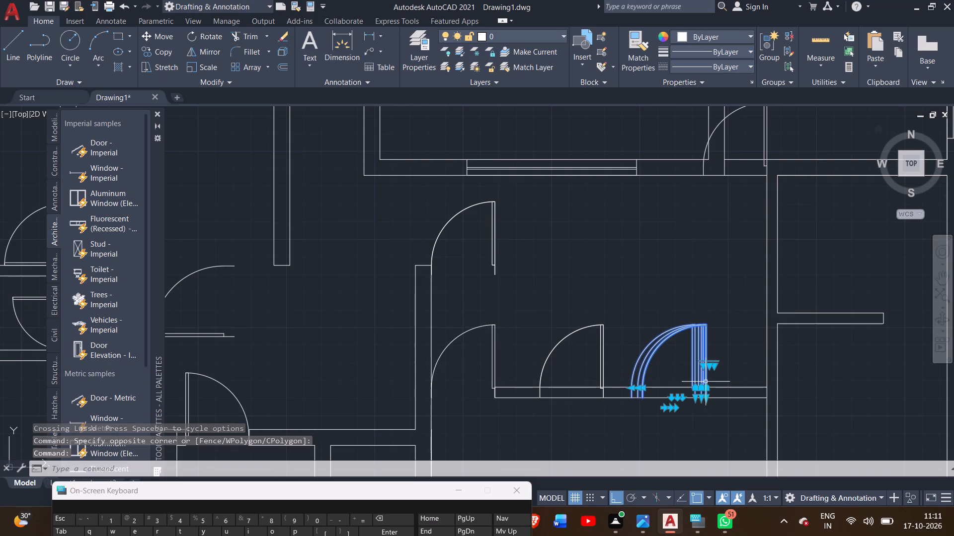
{"action": "key", "text": "Delete"}
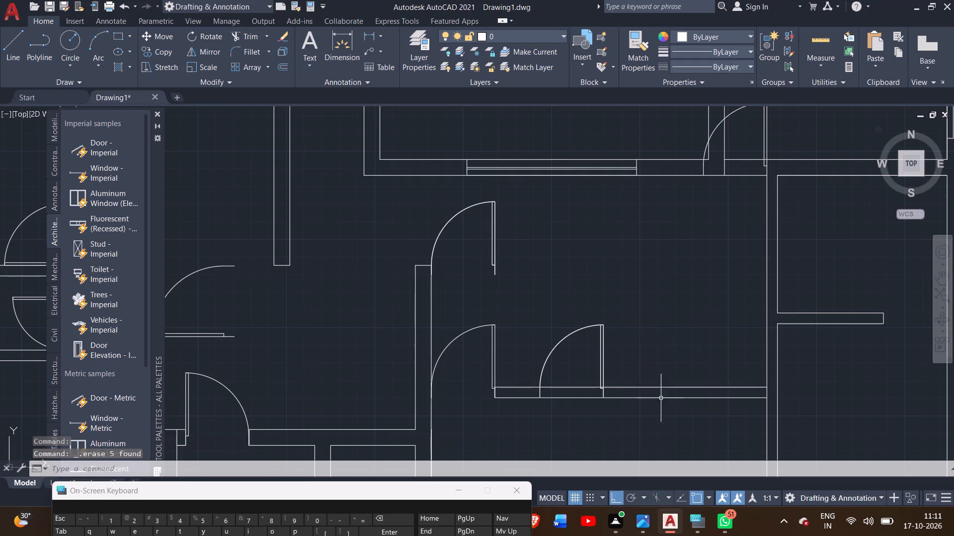
{"action": "left_click", "coordinate": [604, 346]}
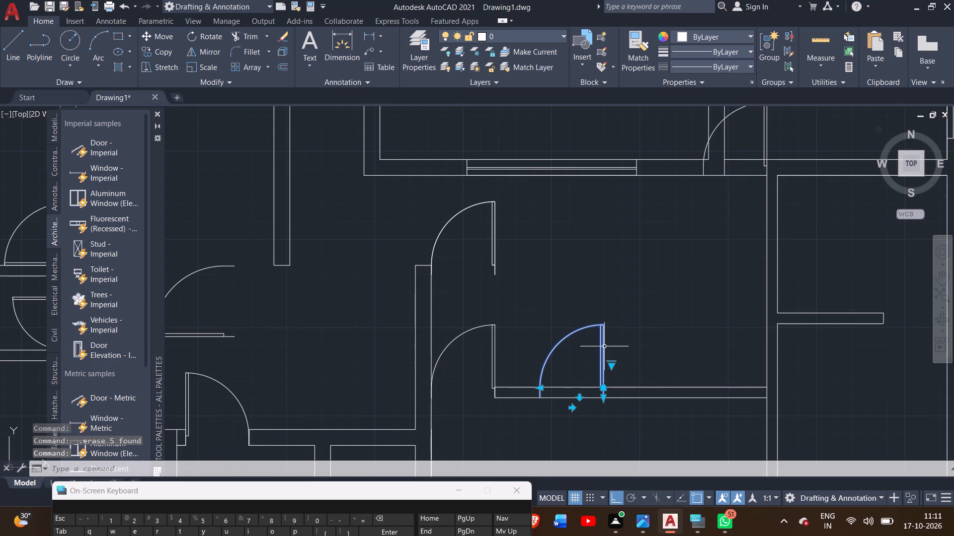
{"action": "key", "text": "Delete"}
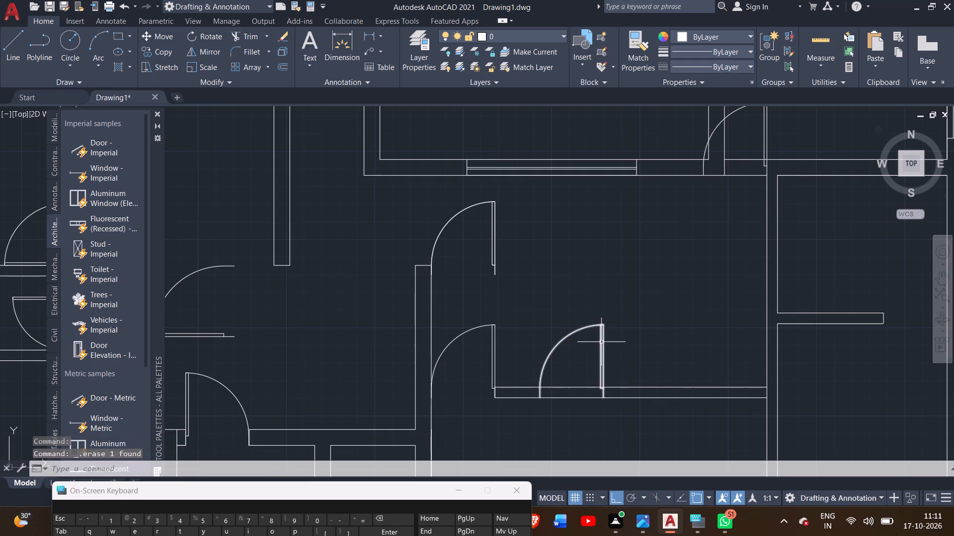
{"action": "left_click", "coordinate": [601, 342]}
{"action": "key", "text": "Delete"}
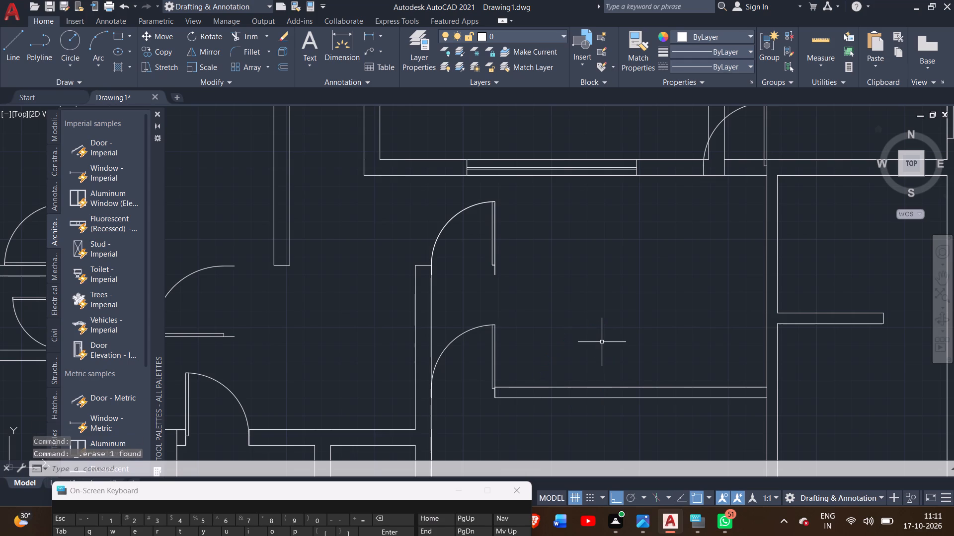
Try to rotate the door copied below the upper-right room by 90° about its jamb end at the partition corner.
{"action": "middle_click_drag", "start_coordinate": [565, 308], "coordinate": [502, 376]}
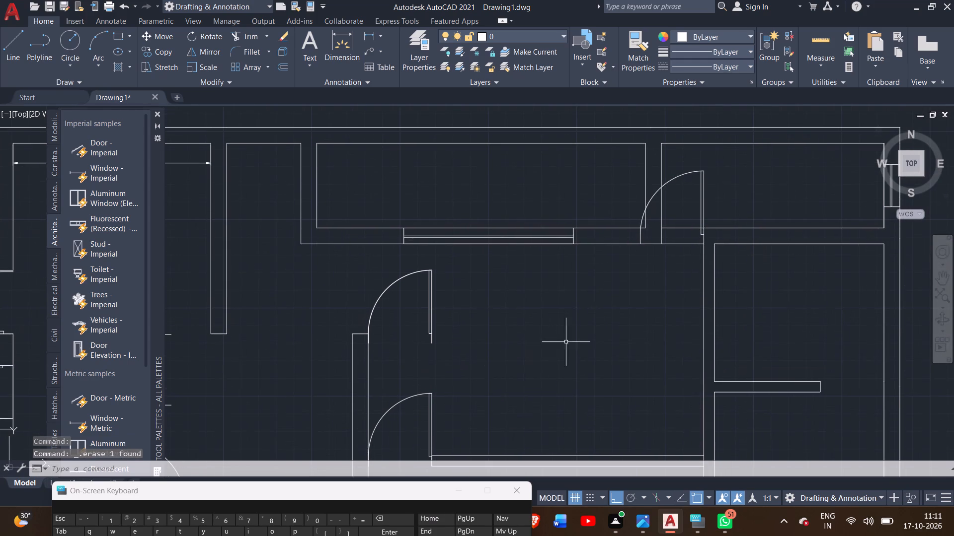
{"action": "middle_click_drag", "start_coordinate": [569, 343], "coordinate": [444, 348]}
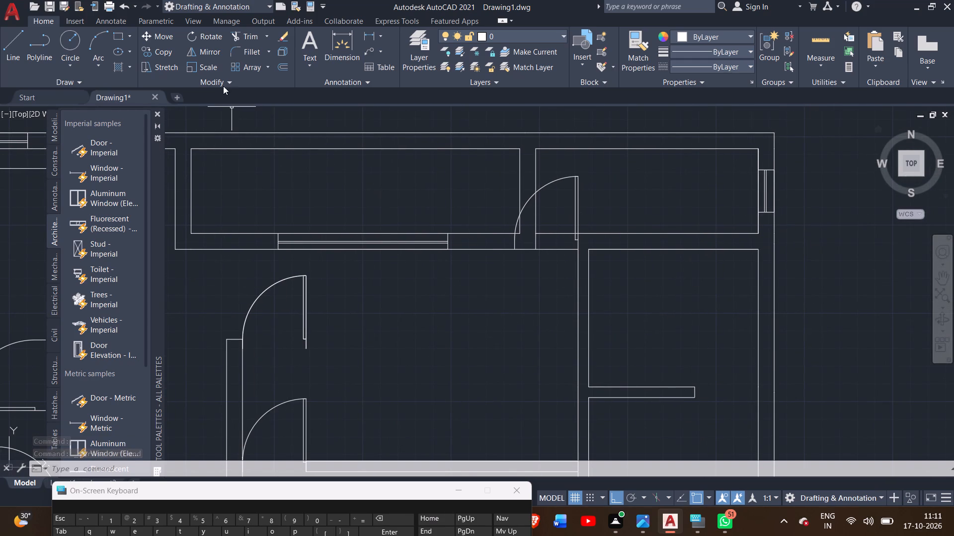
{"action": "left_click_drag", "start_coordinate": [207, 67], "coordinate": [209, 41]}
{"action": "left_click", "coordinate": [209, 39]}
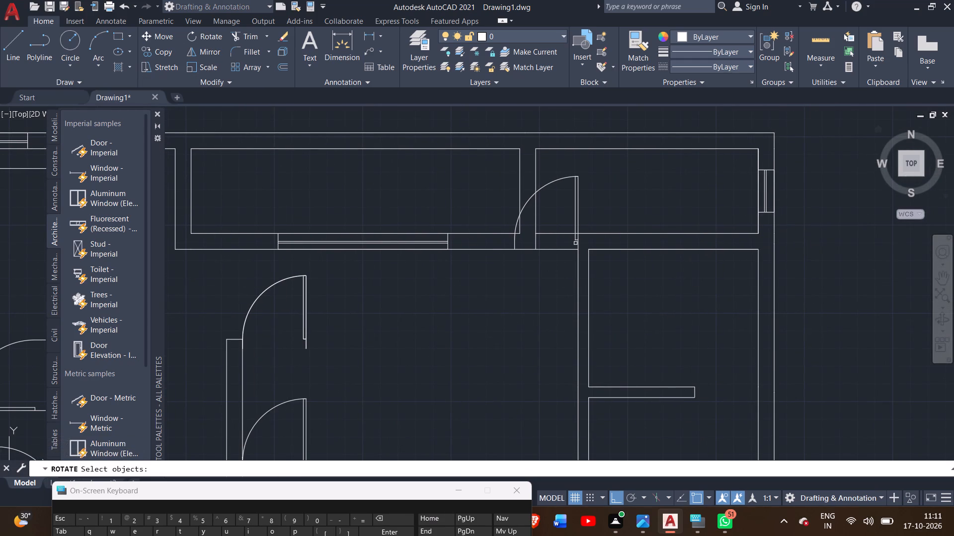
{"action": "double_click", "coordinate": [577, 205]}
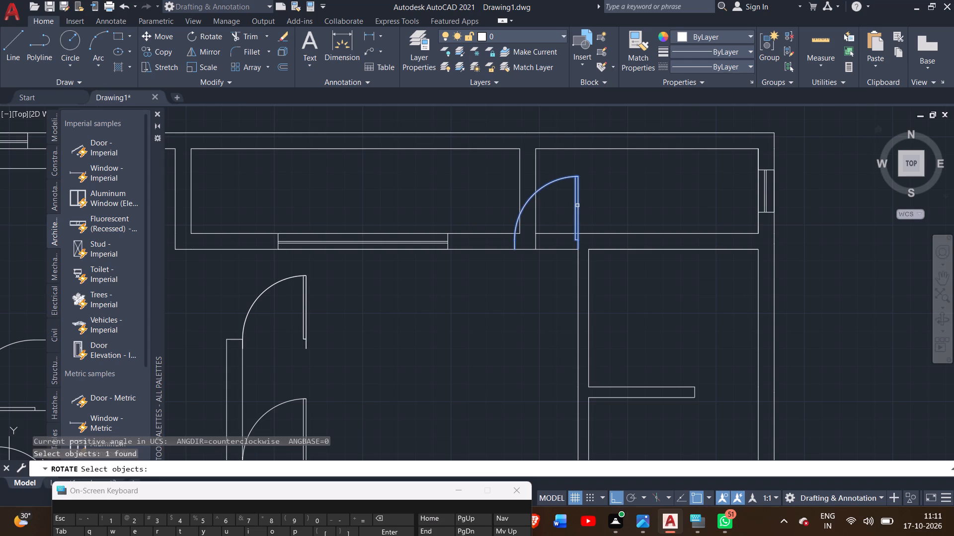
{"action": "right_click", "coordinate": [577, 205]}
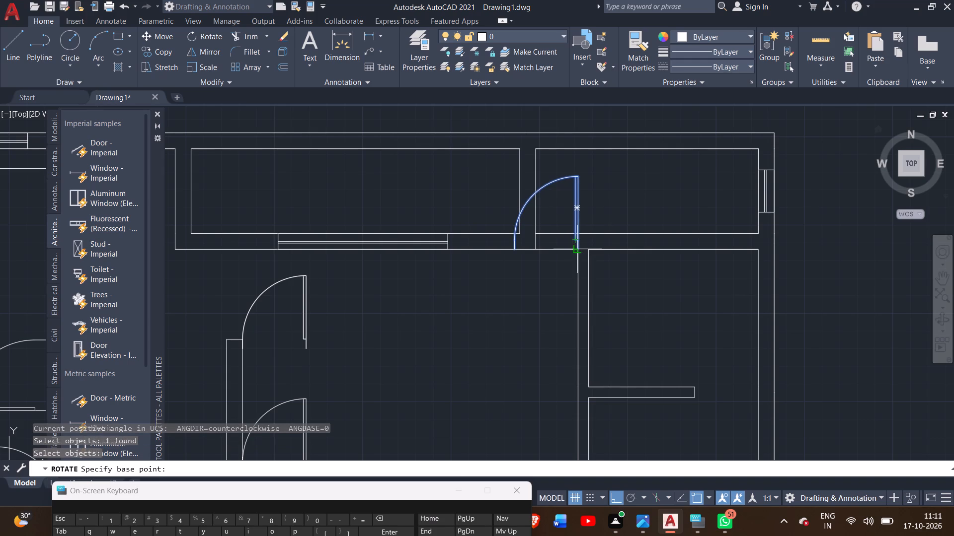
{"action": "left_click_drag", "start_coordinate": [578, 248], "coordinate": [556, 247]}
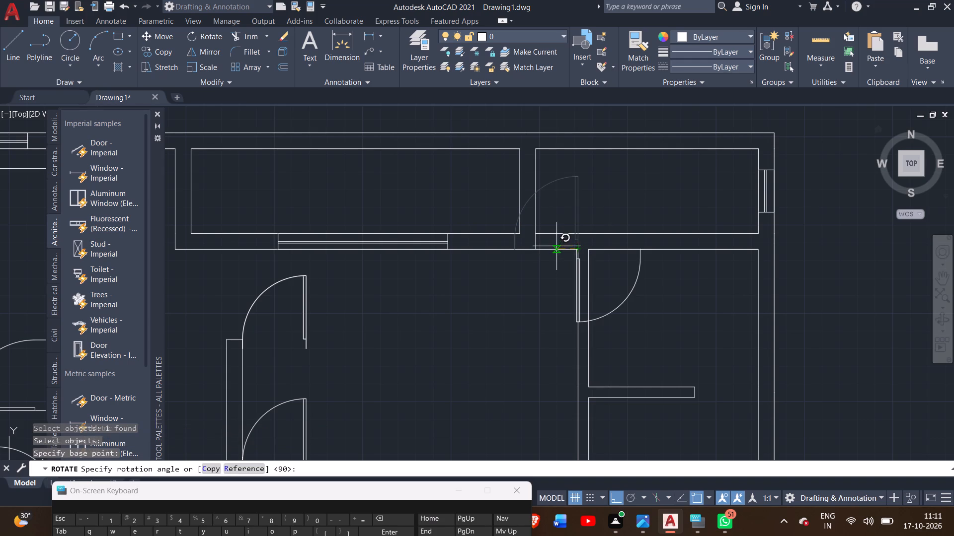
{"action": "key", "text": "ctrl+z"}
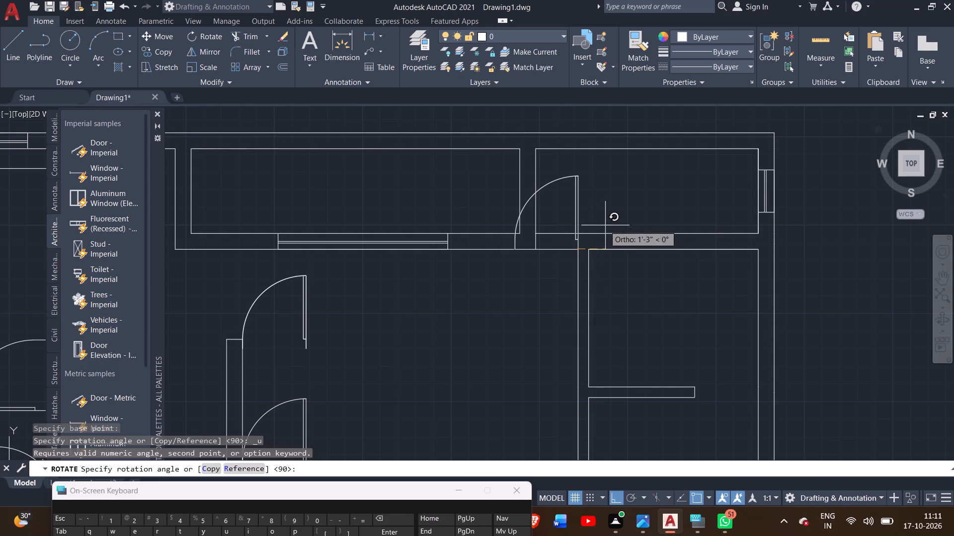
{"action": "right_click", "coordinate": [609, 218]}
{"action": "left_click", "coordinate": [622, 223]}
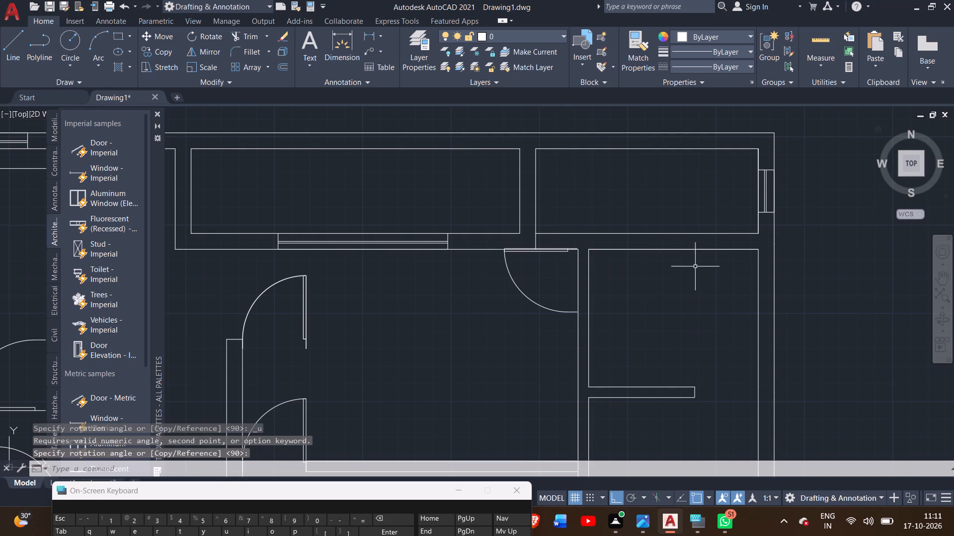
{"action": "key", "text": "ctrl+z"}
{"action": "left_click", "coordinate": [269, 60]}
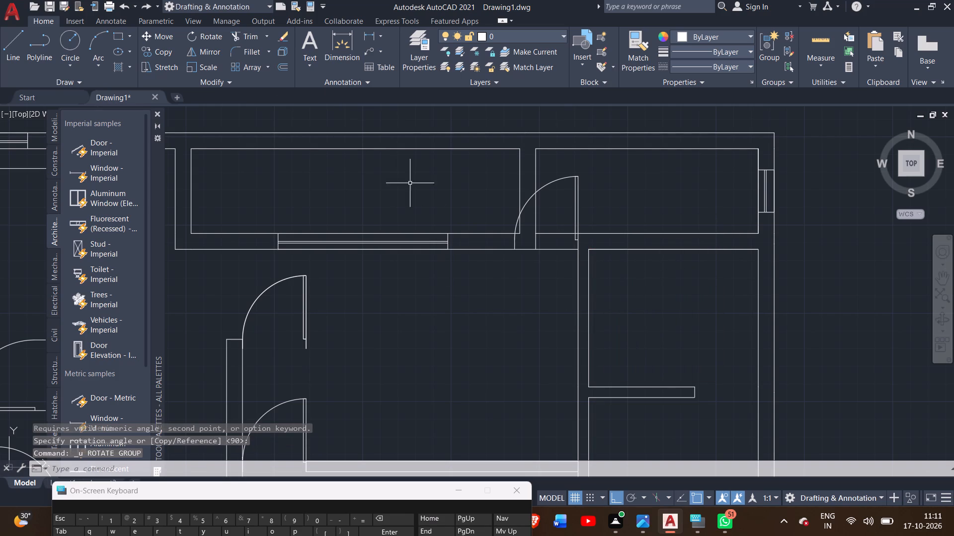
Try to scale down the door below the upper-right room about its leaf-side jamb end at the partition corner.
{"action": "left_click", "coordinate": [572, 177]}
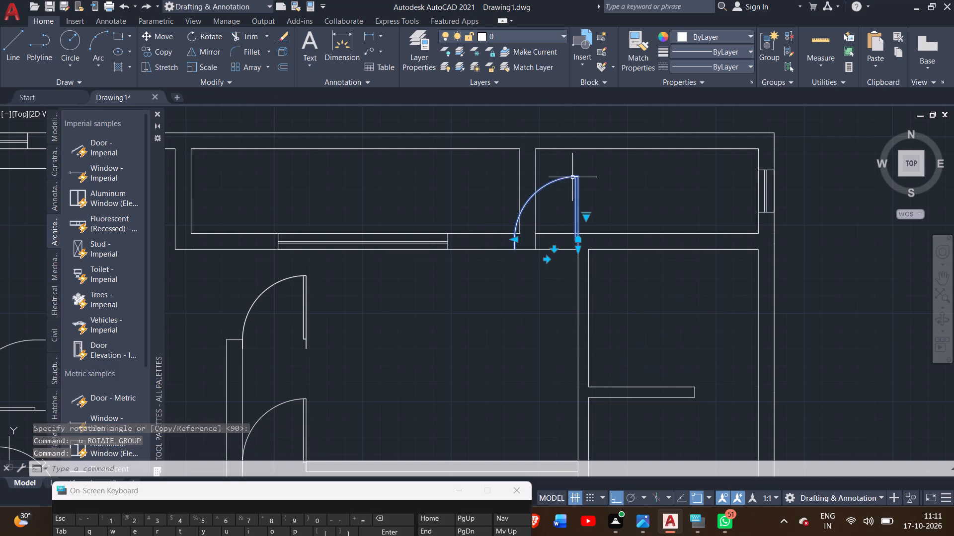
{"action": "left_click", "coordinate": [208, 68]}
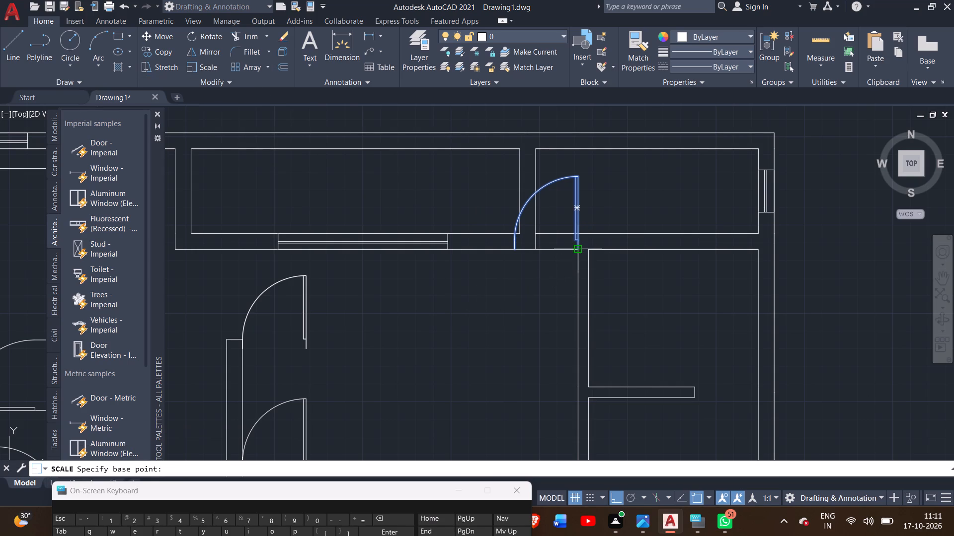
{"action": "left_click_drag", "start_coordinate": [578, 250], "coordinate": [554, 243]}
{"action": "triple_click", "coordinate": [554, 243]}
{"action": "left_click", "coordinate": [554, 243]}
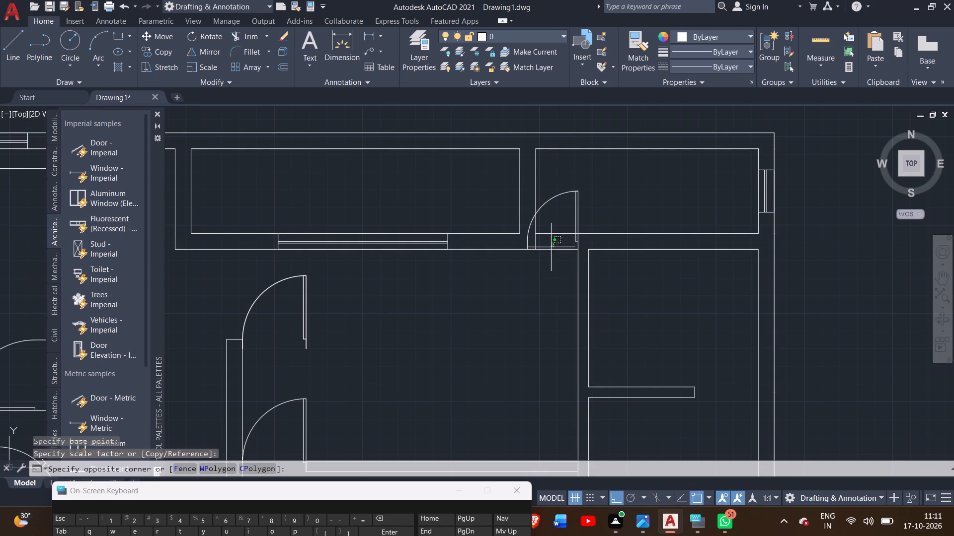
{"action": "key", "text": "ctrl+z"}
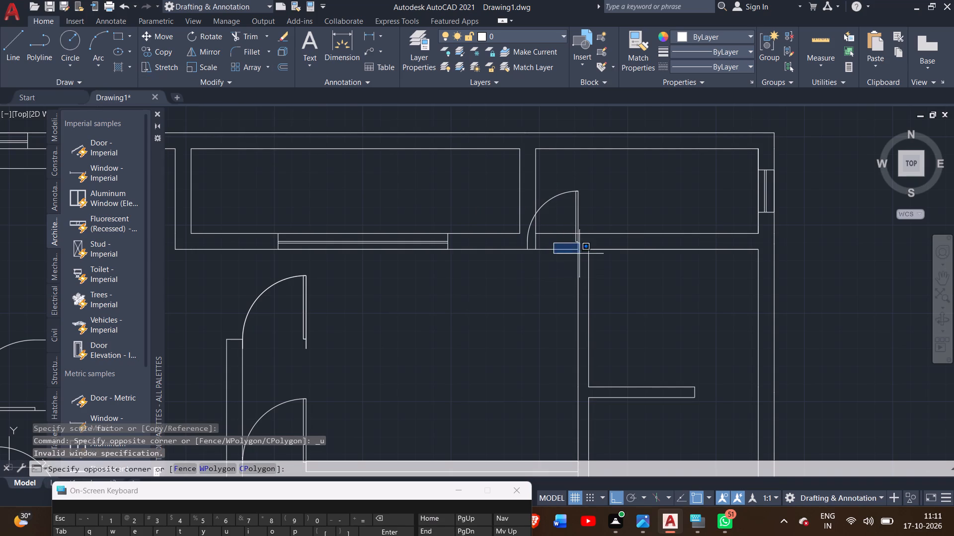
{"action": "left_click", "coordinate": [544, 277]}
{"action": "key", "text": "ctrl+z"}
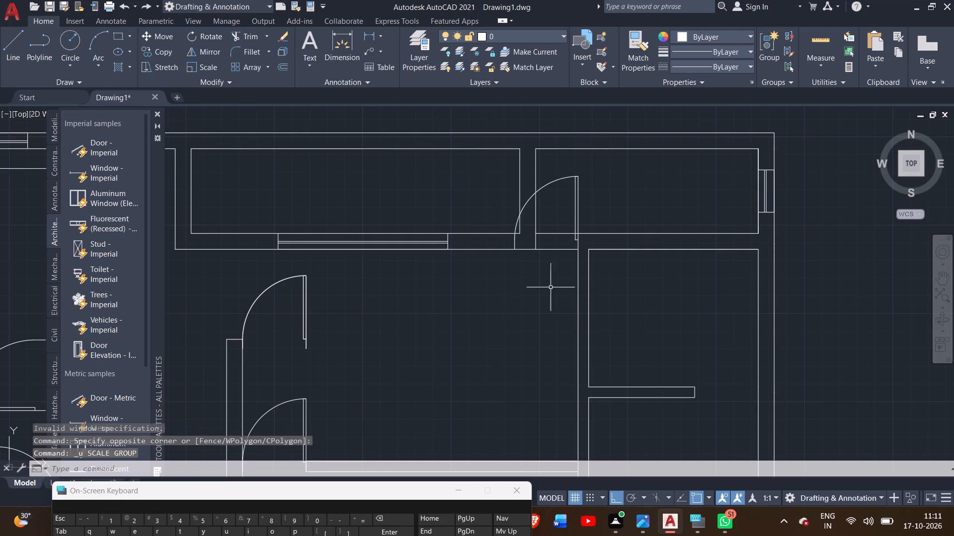
Scale the door below the upper-right room about its jamb end at the partition corner, using a distance of about 1'-2", to fit the marked opening.
{"action": "left_click_drag", "start_coordinate": [576, 227], "coordinate": [578, 238]}
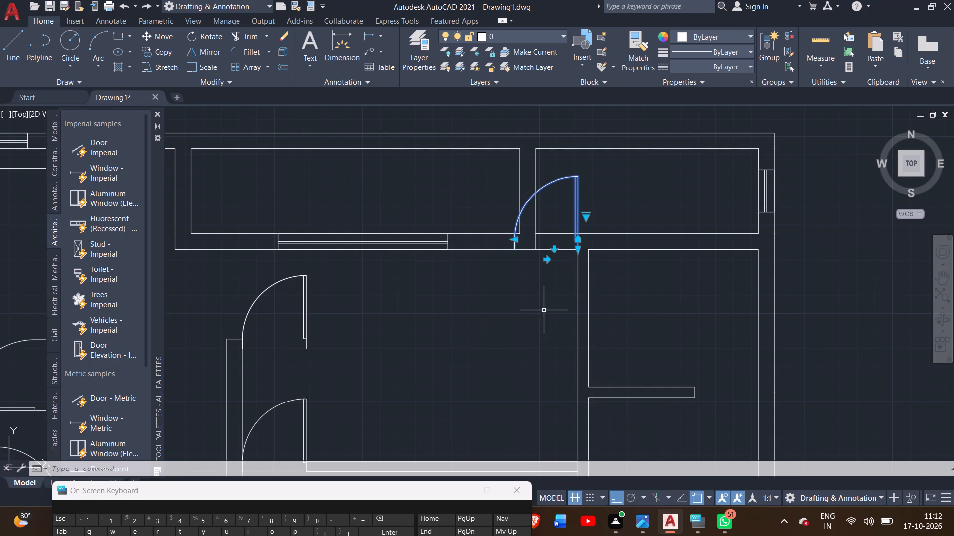
{"action": "middle_click_drag", "start_coordinate": [537, 307], "coordinate": [588, 321]}
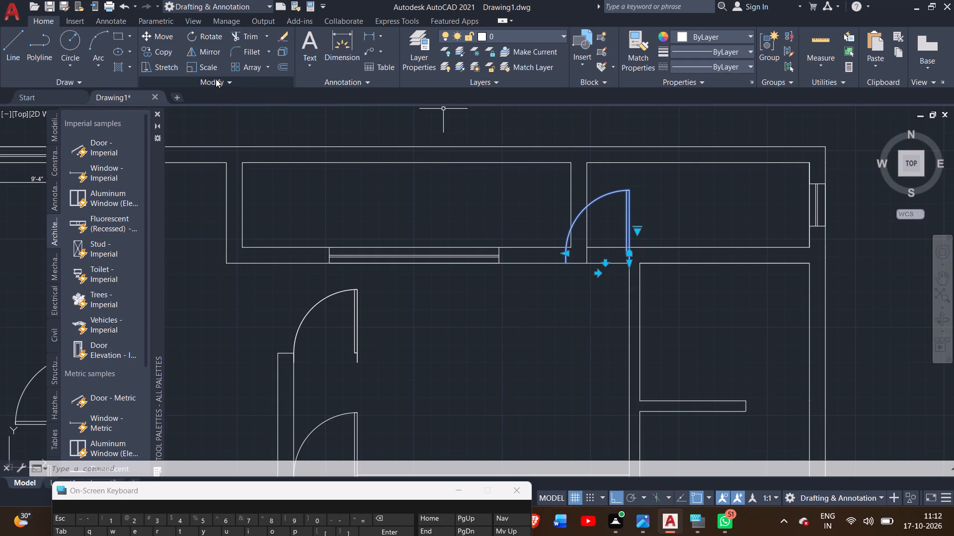
{"action": "left_click", "coordinate": [223, 68]}
{"action": "left_click_drag", "start_coordinate": [222, 69], "coordinate": [222, 74]}
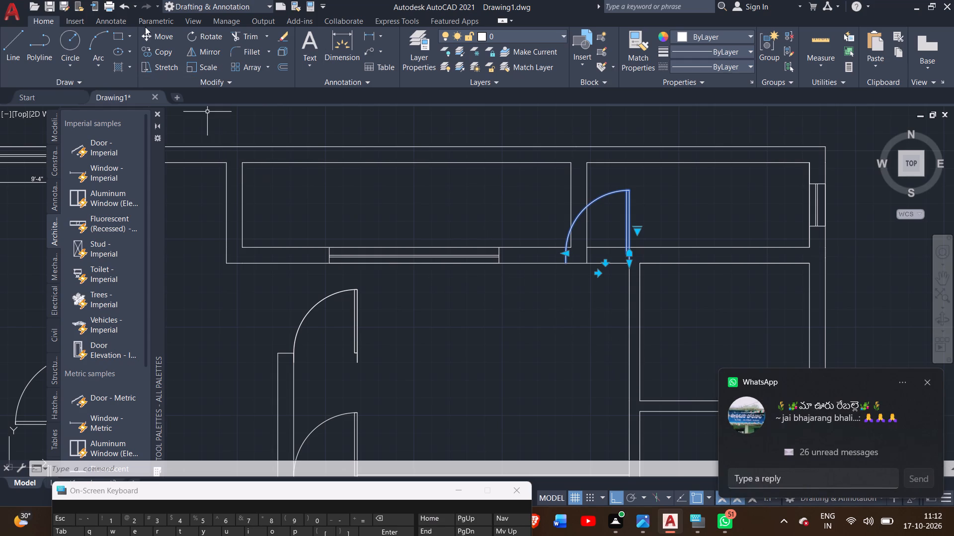
{"action": "left_click_drag", "start_coordinate": [219, 76], "coordinate": [220, 74]}
{"action": "left_click_drag", "start_coordinate": [220, 74], "coordinate": [222, 69]}
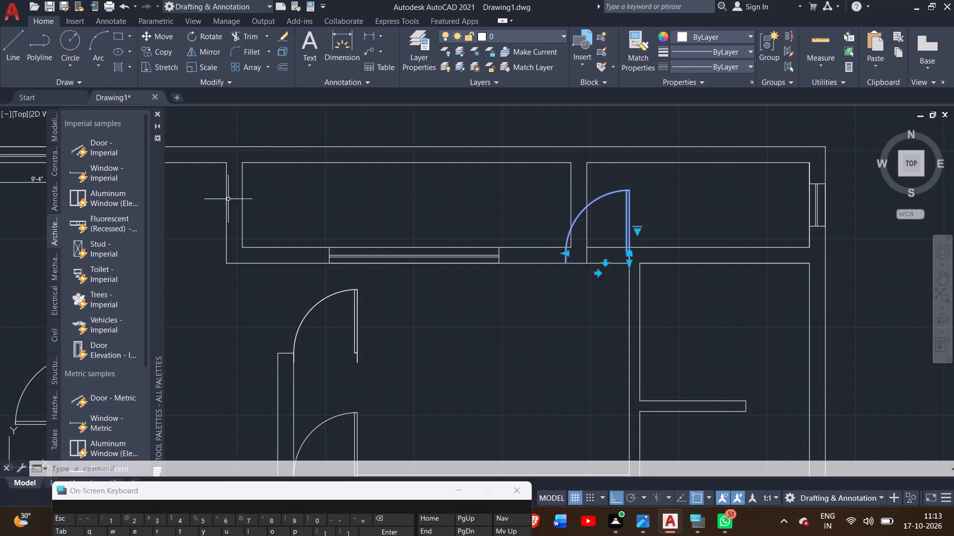
{"action": "left_click", "coordinate": [206, 69]}
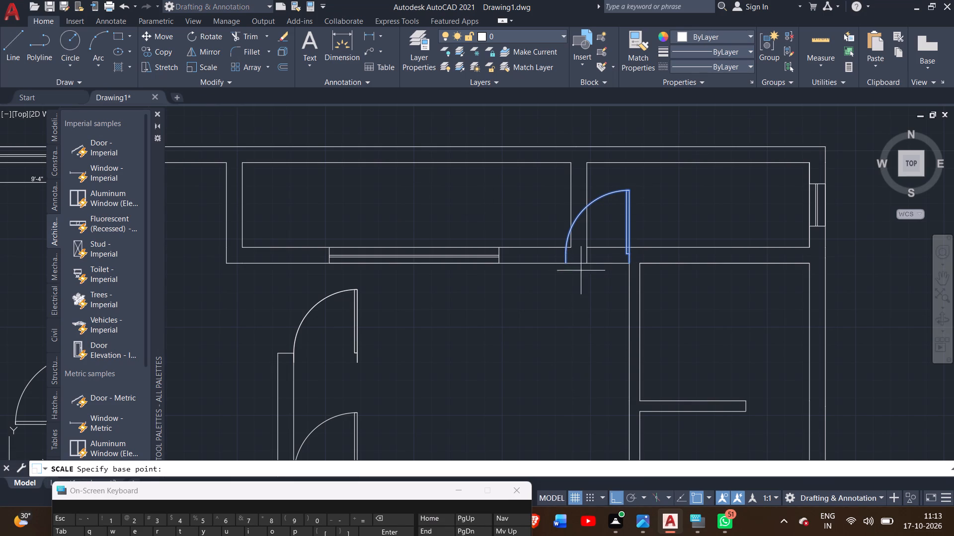
{"action": "scroll", "coordinate": [625, 268], "scroll_direction": "up", "scroll_amount": 2}
{"action": "left_click_drag", "start_coordinate": [627, 257], "coordinate": [581, 266]}
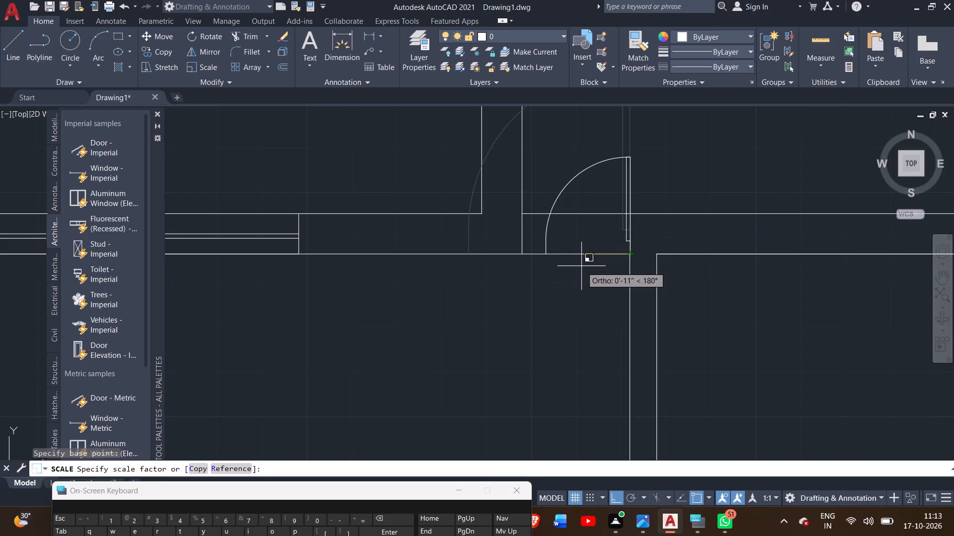
{"action": "left_click_drag", "start_coordinate": [581, 266], "coordinate": [569, 258]}
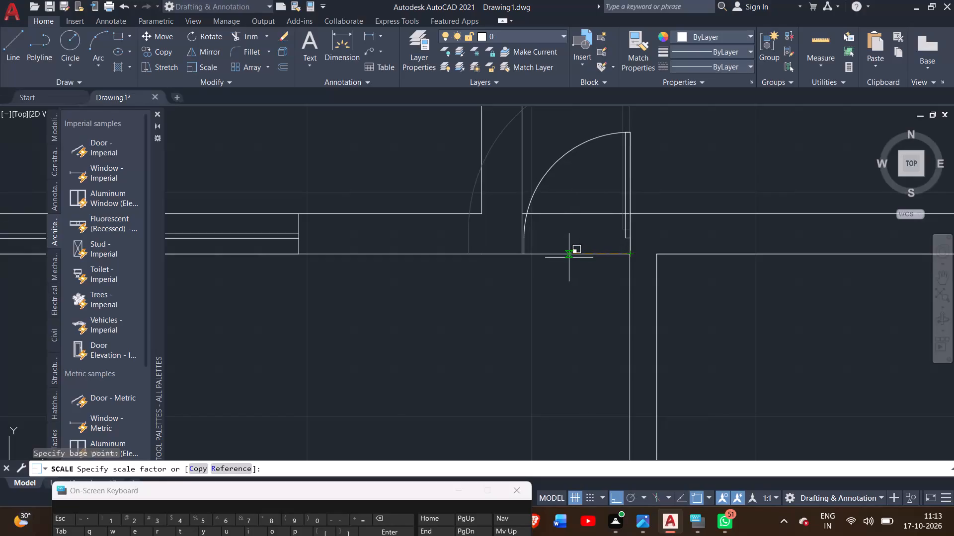
{"action": "left_click_drag", "start_coordinate": [569, 258], "coordinate": [565, 235]}
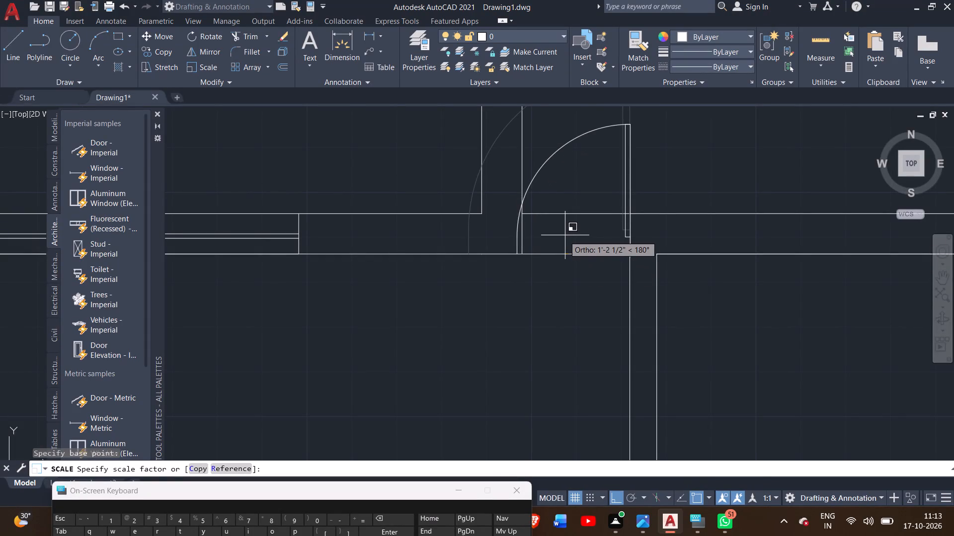
{"action": "left_click_drag", "start_coordinate": [565, 235], "coordinate": [565, 222]}
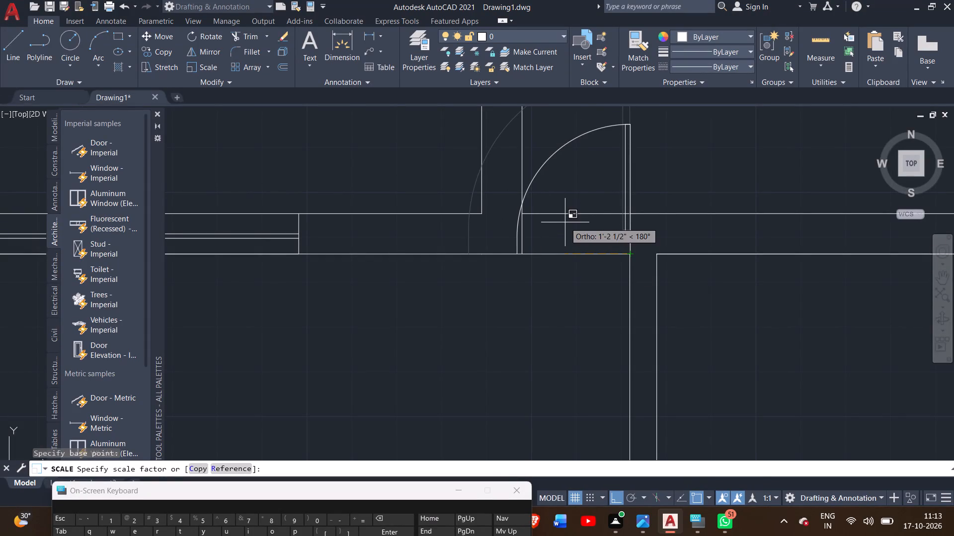
{"action": "left_click_drag", "start_coordinate": [565, 222], "coordinate": [566, 236]}
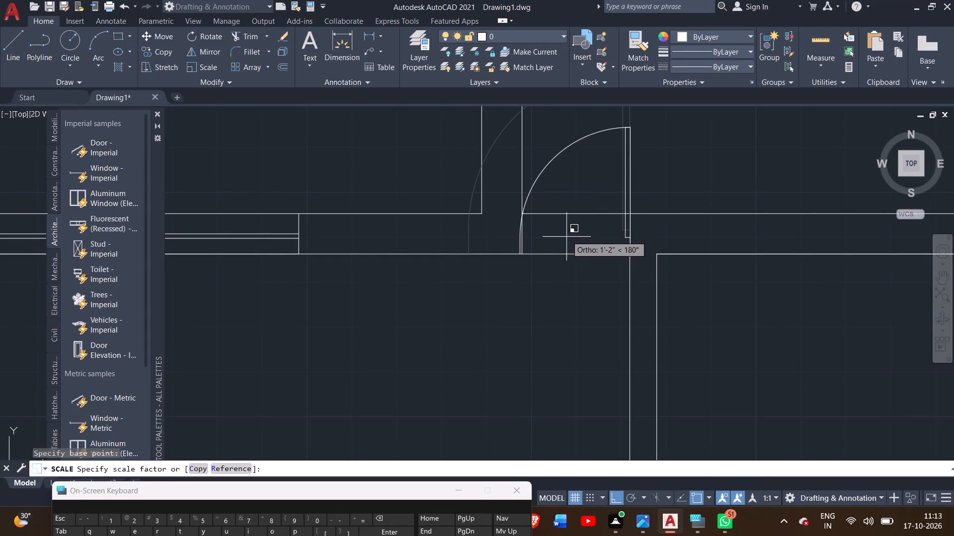
{"action": "left_click_drag", "start_coordinate": [566, 236], "coordinate": [567, 237]}
{"action": "triple_click", "coordinate": [567, 237]}
{"action": "left_click", "coordinate": [566, 239]}
{"action": "scroll", "coordinate": [570, 295], "scroll_direction": "down", "scroll_amount": 2}
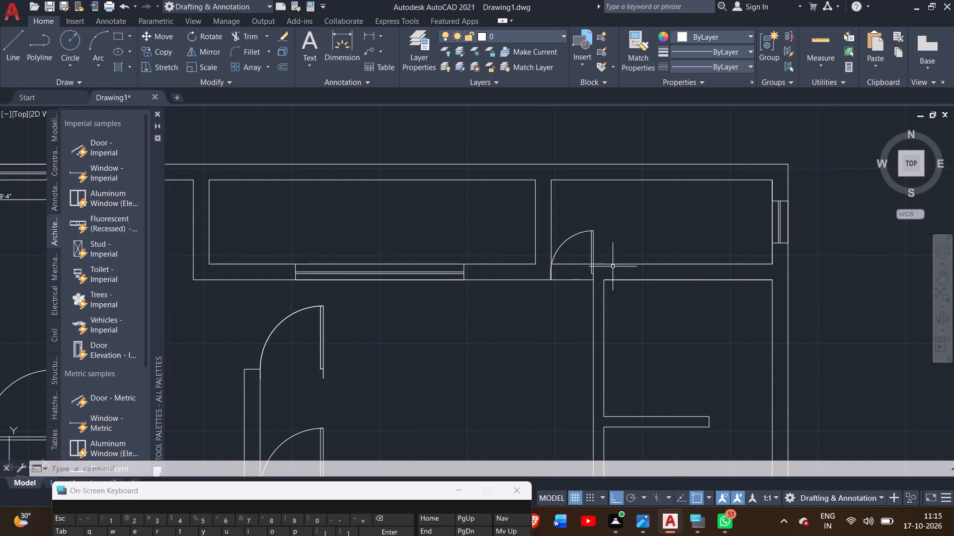
Trim both wall lines across the upper-right room's door opening, between the marked jamb line and the door leaf.
{"action": "middle_click", "coordinate": [944, 422]}
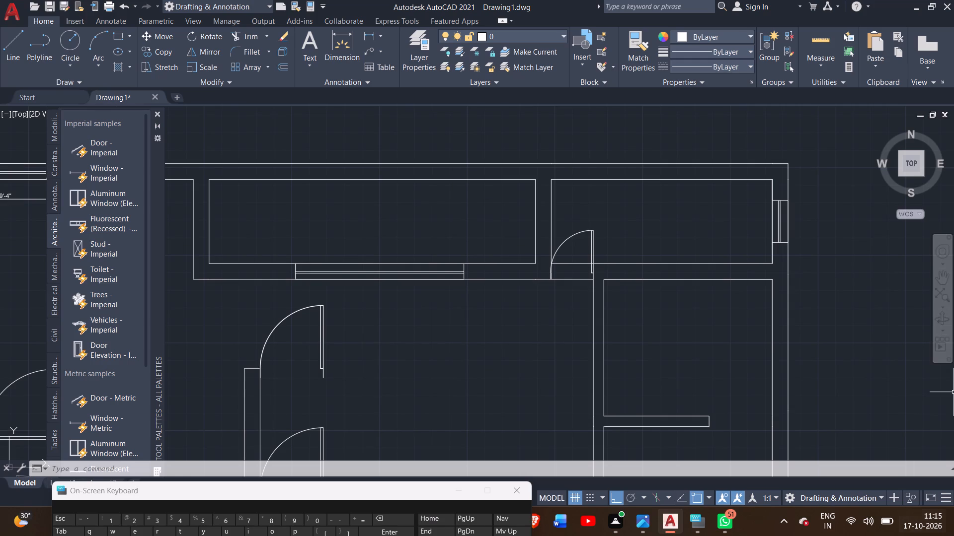
{"action": "left_click", "coordinate": [255, 36]}
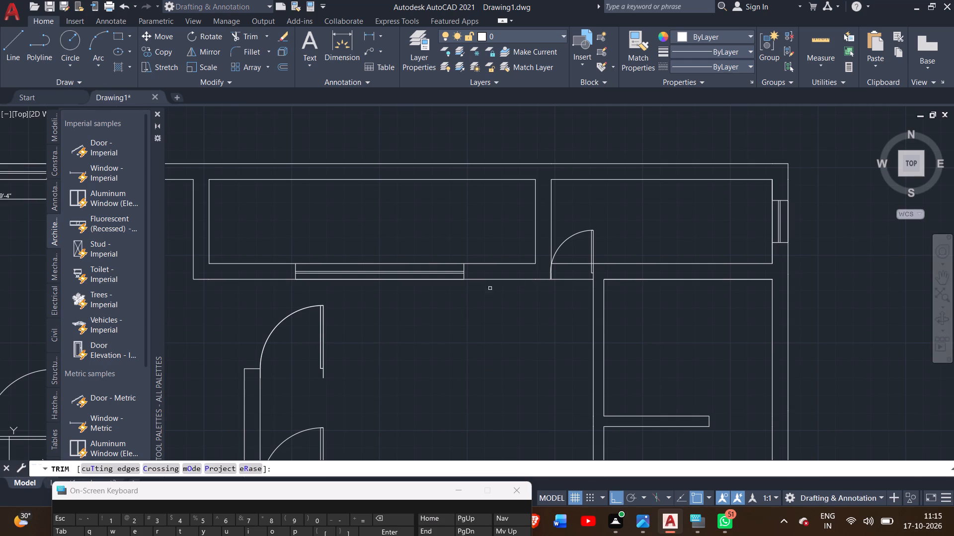
{"action": "triple_click", "coordinate": [563, 272]}
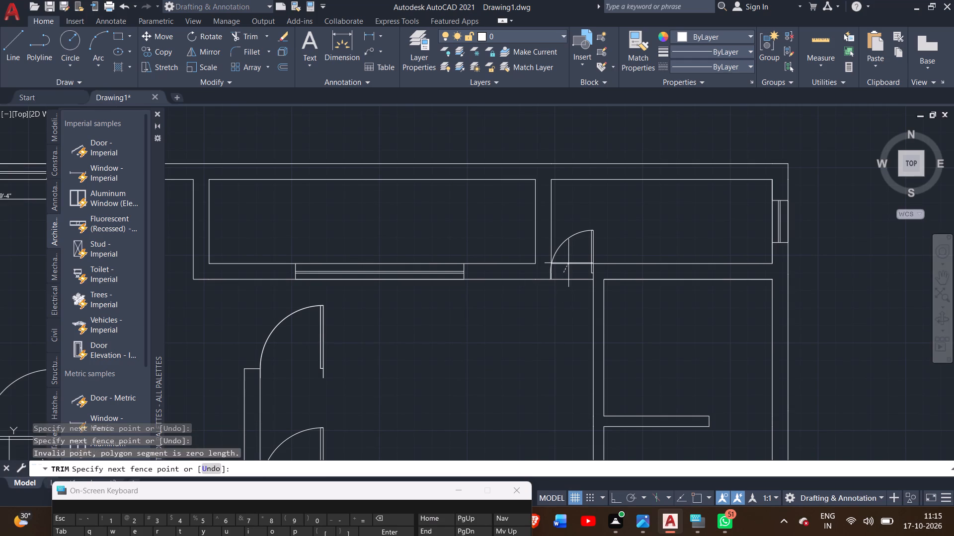
{"action": "left_click", "coordinate": [569, 263]}
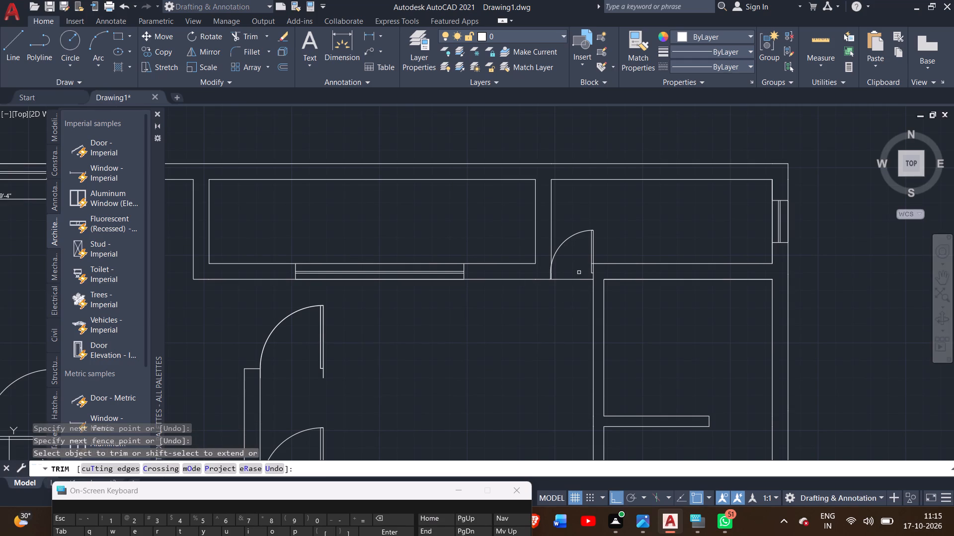
{"action": "left_click_drag", "start_coordinate": [579, 273], "coordinate": [575, 295]}
{"action": "scroll", "coordinate": [544, 344], "scroll_direction": "down", "scroll_amount": 1}
{"action": "middle_click_drag", "start_coordinate": [544, 344], "coordinate": [544, 346]}
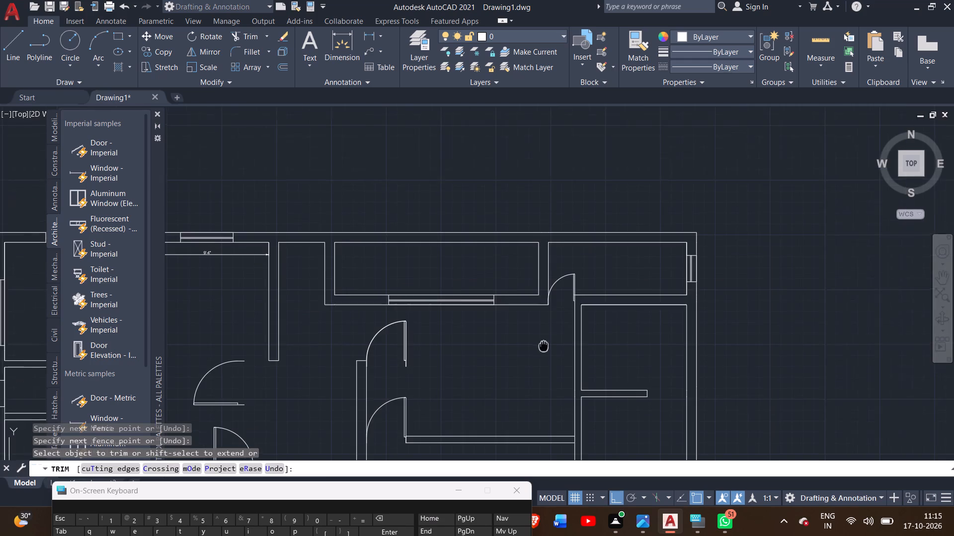
{"action": "middle_click_drag", "start_coordinate": [544, 346], "coordinate": [612, 317]}
{"action": "middle_click_drag", "start_coordinate": [580, 363], "coordinate": [587, 347]}
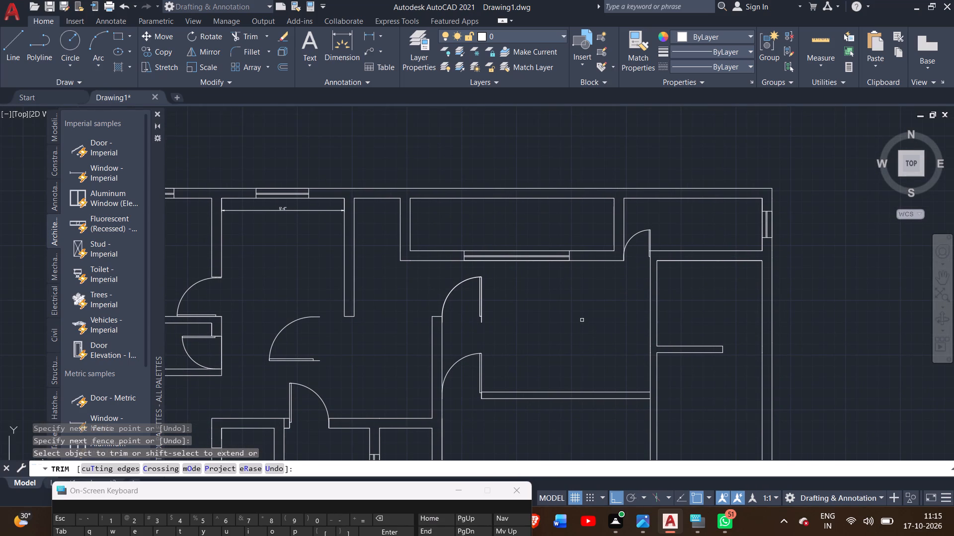
{"action": "right_click", "coordinate": [574, 302]}
{"action": "left_click", "coordinate": [592, 306]}
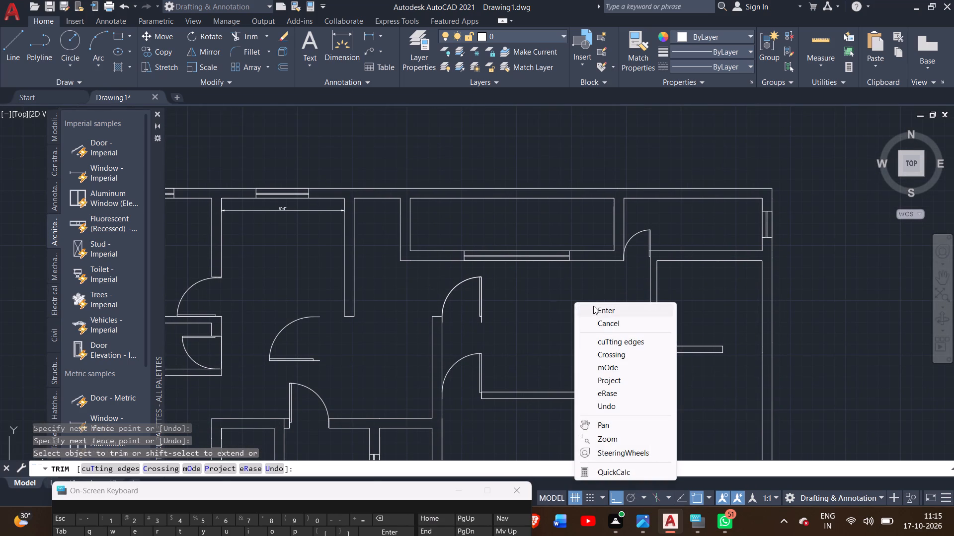
{"action": "double_click", "coordinate": [593, 306]}
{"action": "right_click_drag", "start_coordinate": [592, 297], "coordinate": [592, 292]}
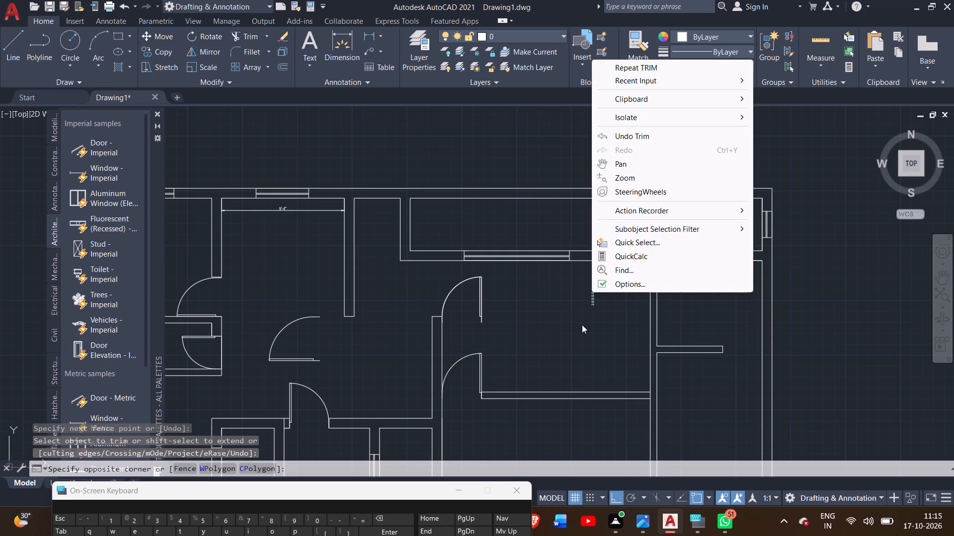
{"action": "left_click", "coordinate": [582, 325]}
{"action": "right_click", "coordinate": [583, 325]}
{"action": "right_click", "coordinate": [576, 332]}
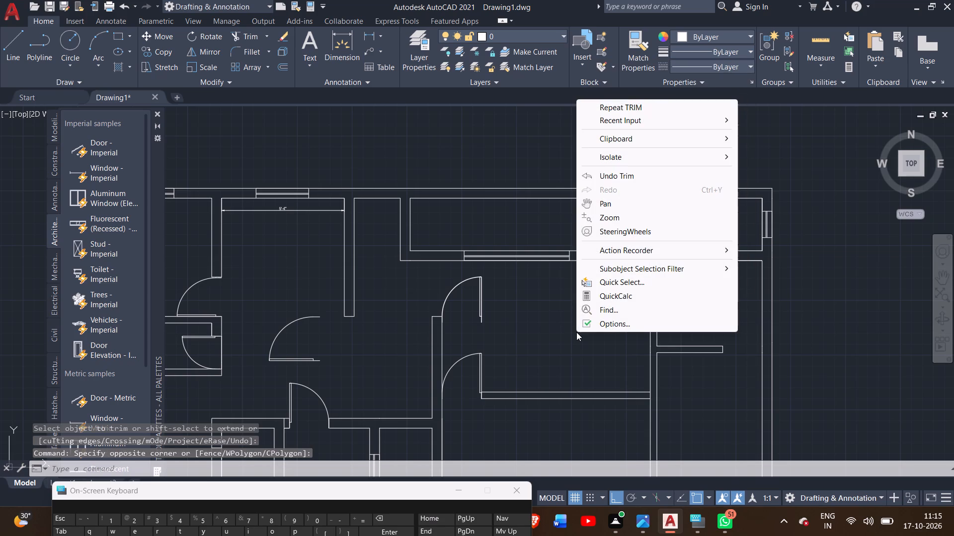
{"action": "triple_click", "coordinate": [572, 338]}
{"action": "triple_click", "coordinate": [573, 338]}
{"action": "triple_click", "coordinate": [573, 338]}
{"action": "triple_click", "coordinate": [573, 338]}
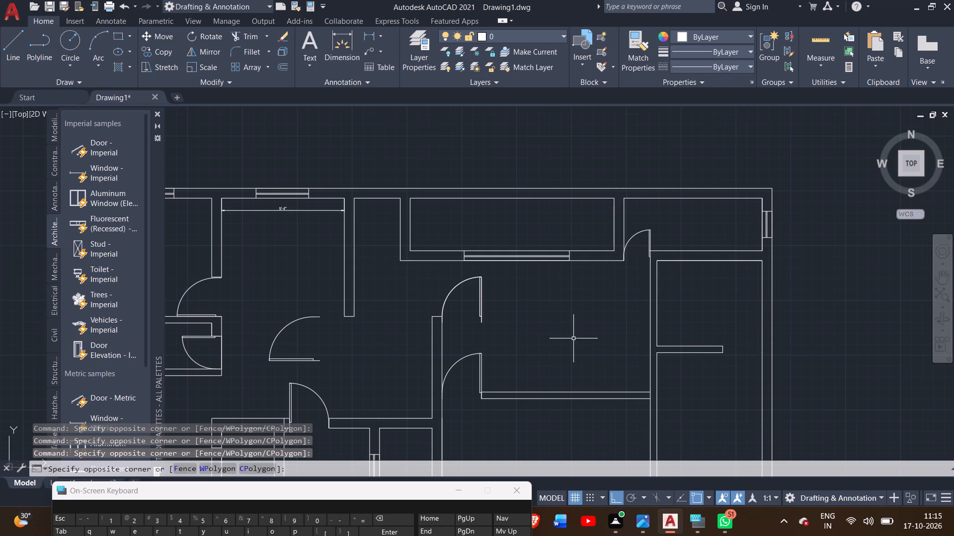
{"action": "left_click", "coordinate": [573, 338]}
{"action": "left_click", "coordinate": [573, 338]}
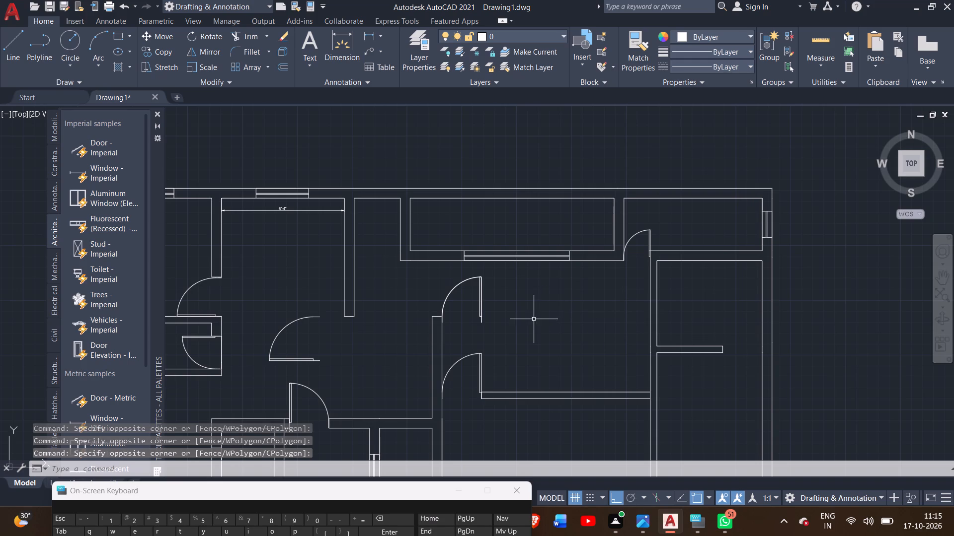
Look over the upper floor plan's rooms, walls and door openings.
{"action": "middle_click_drag", "start_coordinate": [533, 319], "coordinate": [478, 307]}
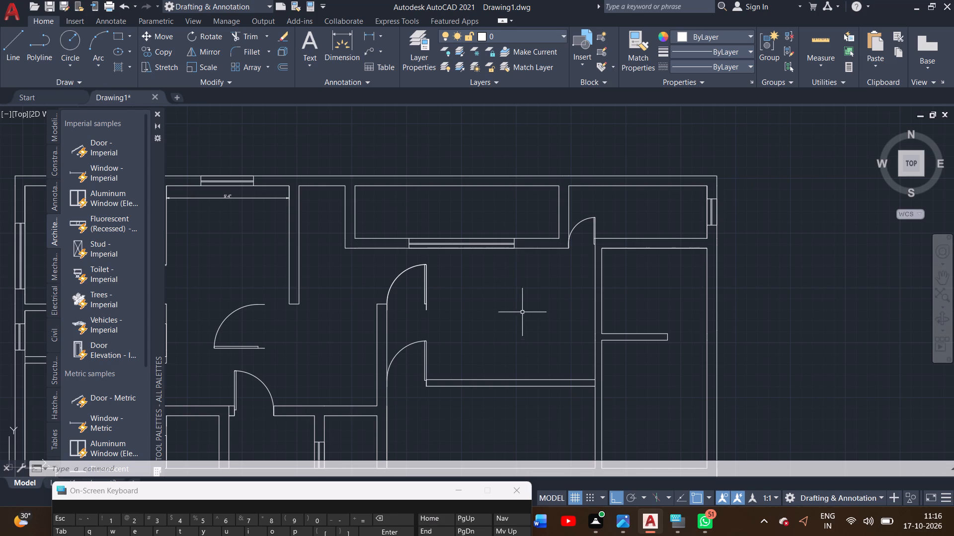
{"action": "middle_click_drag", "start_coordinate": [523, 308], "coordinate": [613, 279]}
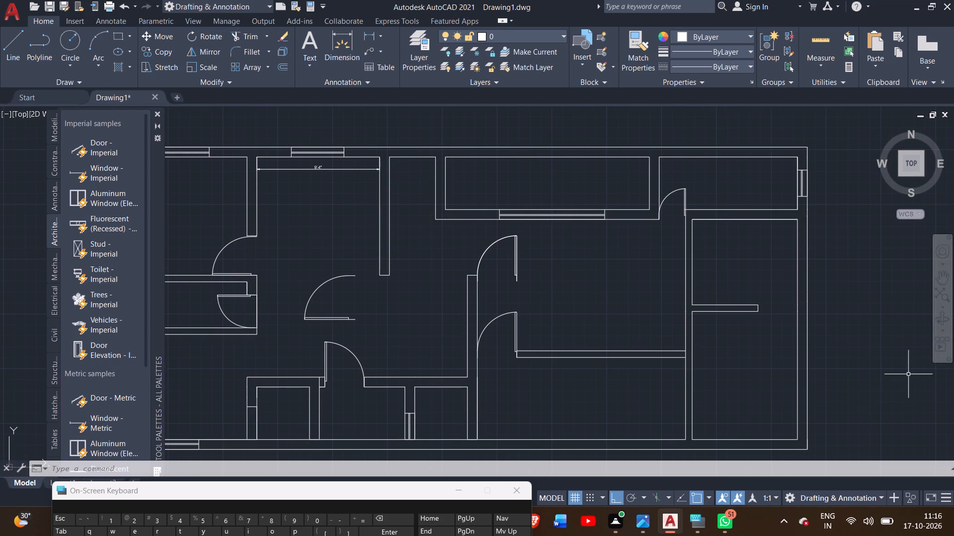
{"action": "middle_click_drag", "start_coordinate": [312, 185], "coordinate": [353, 179]}
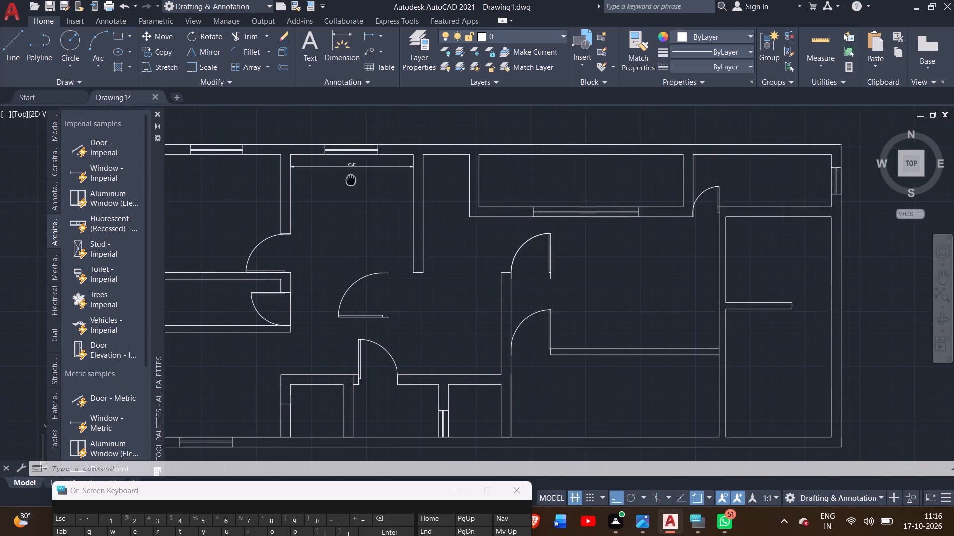
{"action": "middle_click_drag", "start_coordinate": [353, 179], "coordinate": [400, 140]}
{"action": "middle_click_drag", "start_coordinate": [471, 235], "coordinate": [450, 241]}
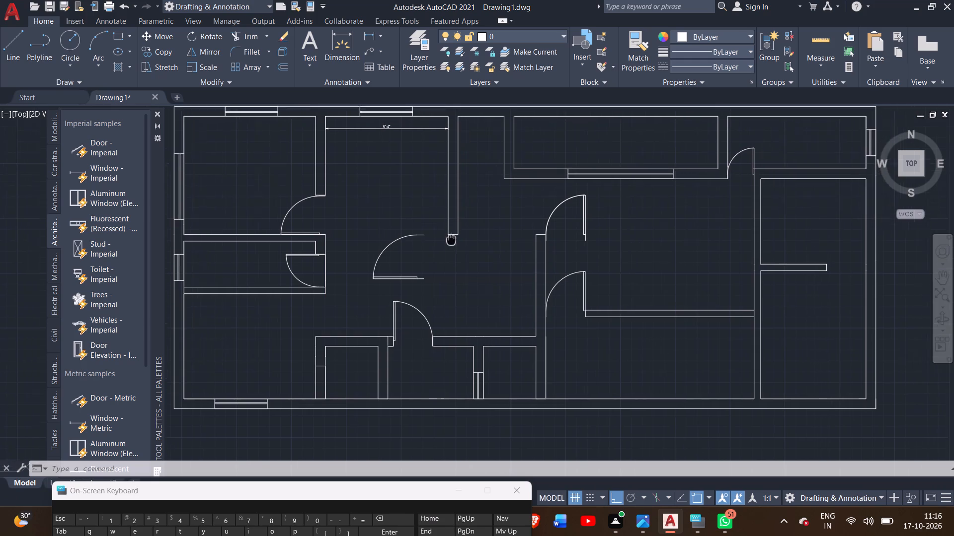
{"action": "middle_click_drag", "start_coordinate": [450, 241], "coordinate": [421, 212]}
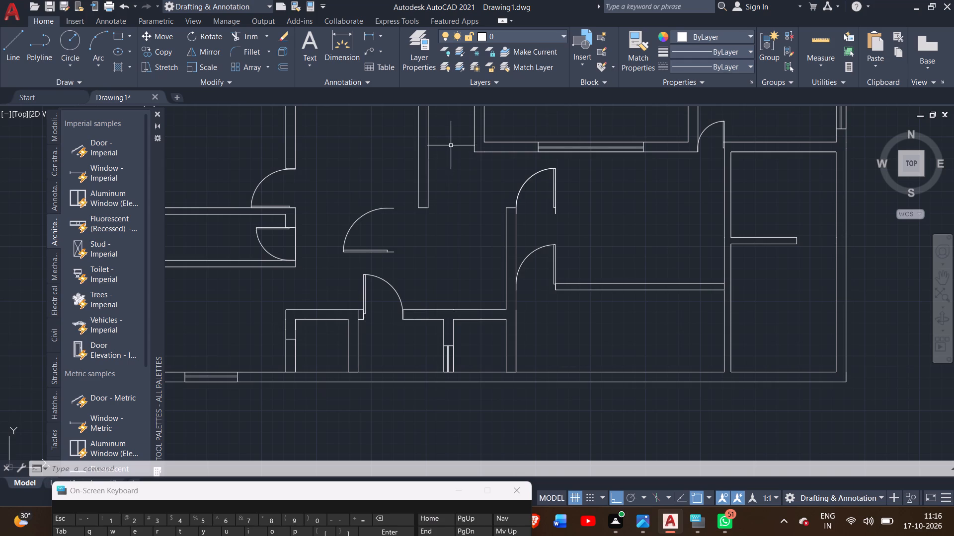
{"action": "middle_click_drag", "start_coordinate": [594, 238], "coordinate": [580, 306]}
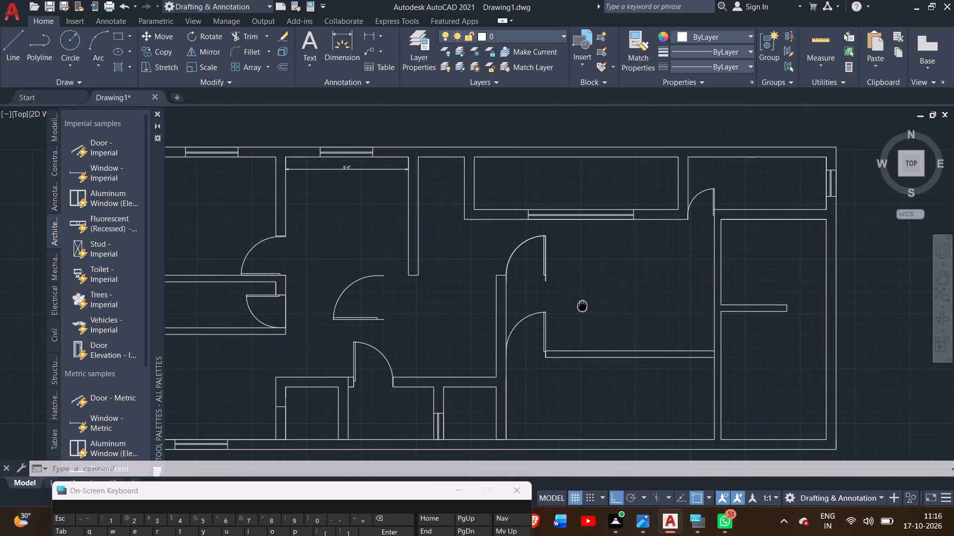
{"action": "middle_click_drag", "start_coordinate": [580, 306], "coordinate": [577, 295]}
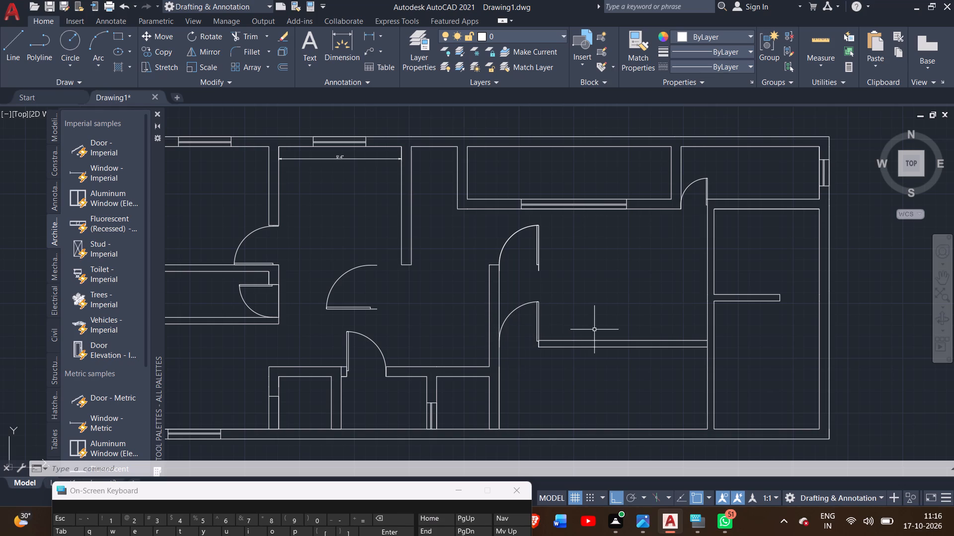
Flip the doors at the middle partition wall and the small lower room so both swing downward into their rooms.
{"action": "left_click", "coordinate": [537, 310]}
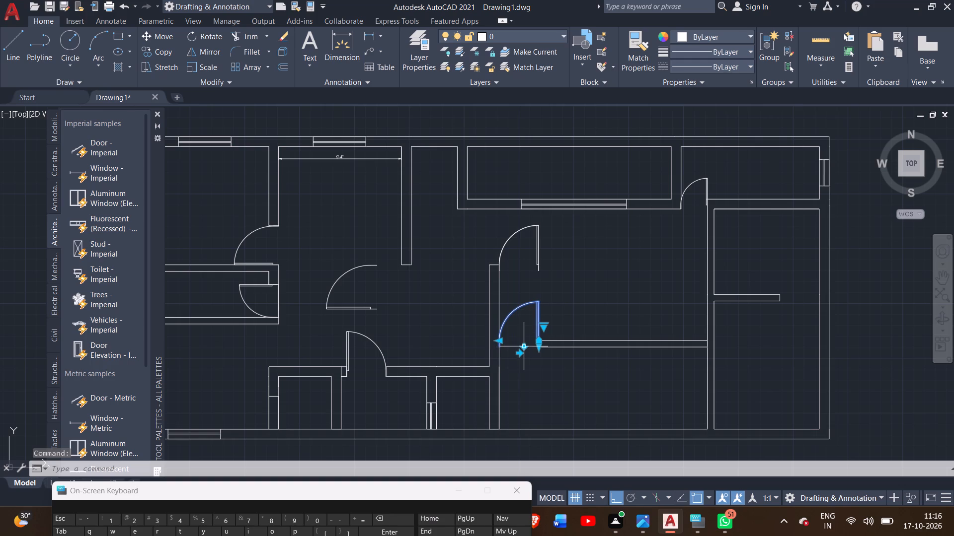
{"action": "left_click", "coordinate": [525, 347]}
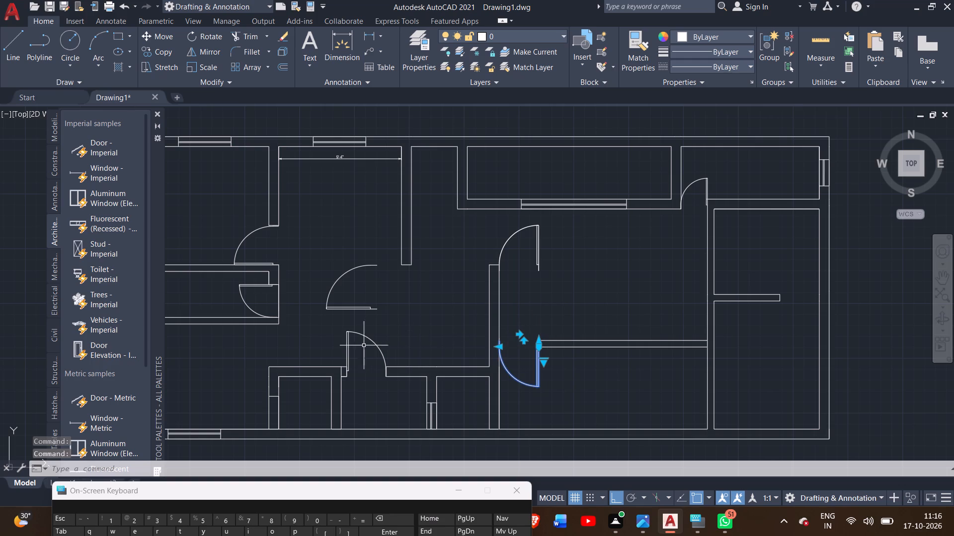
{"action": "left_click", "coordinate": [348, 343]}
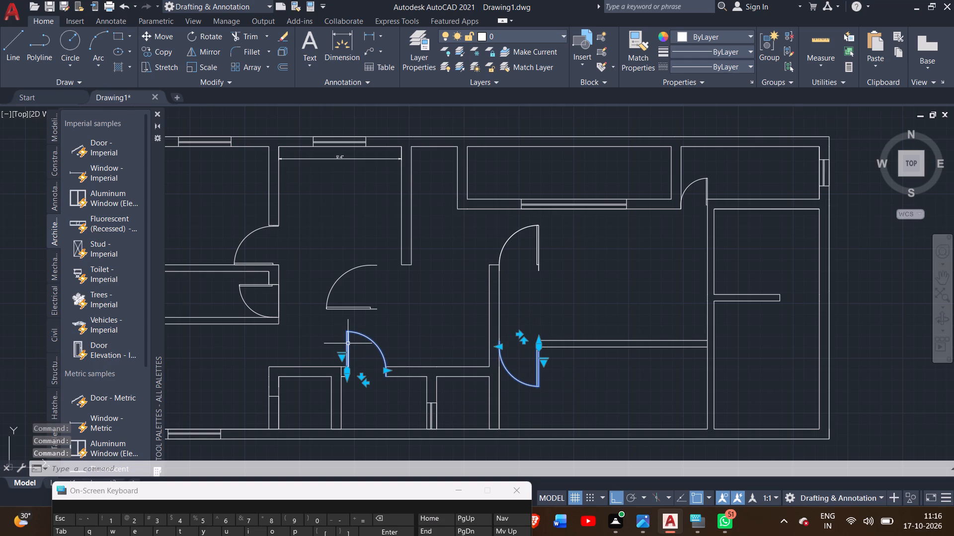
{"action": "left_click", "coordinate": [363, 376]}
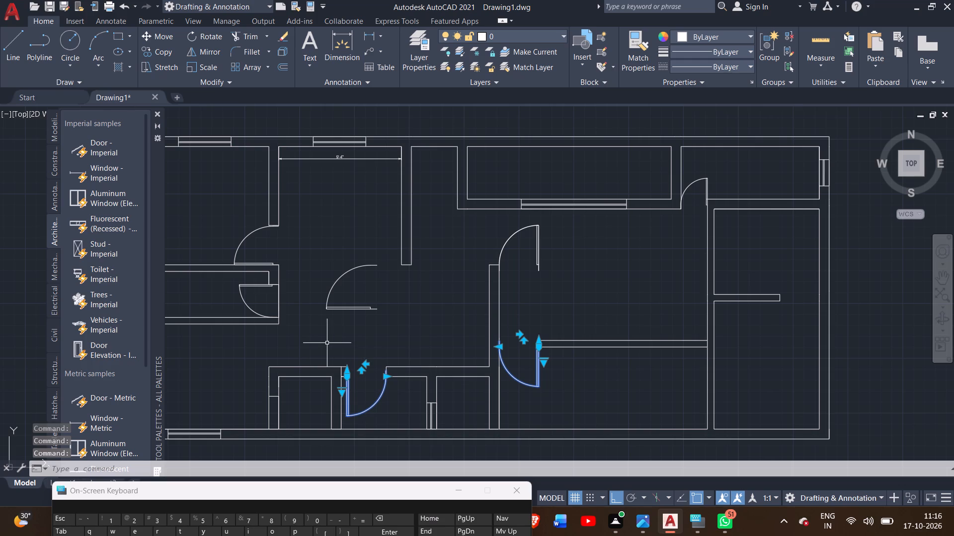
{"action": "left_click", "coordinate": [327, 343]}
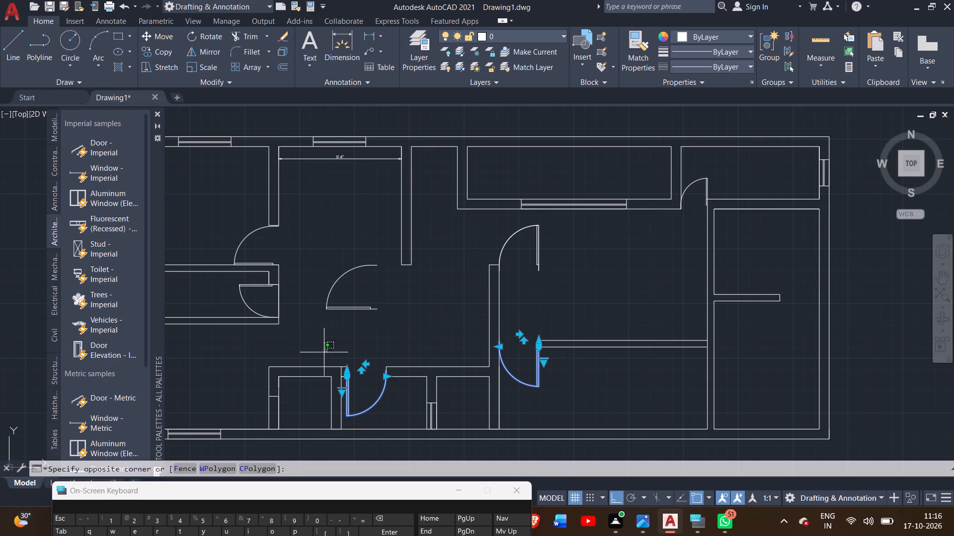
{"action": "left_click", "coordinate": [265, 354]}
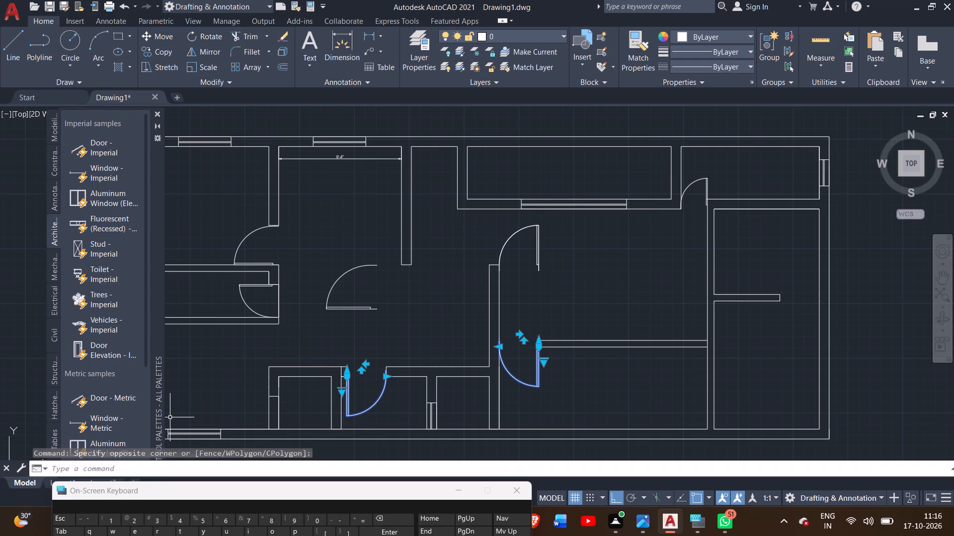
{"action": "key", "text": "Escape"}
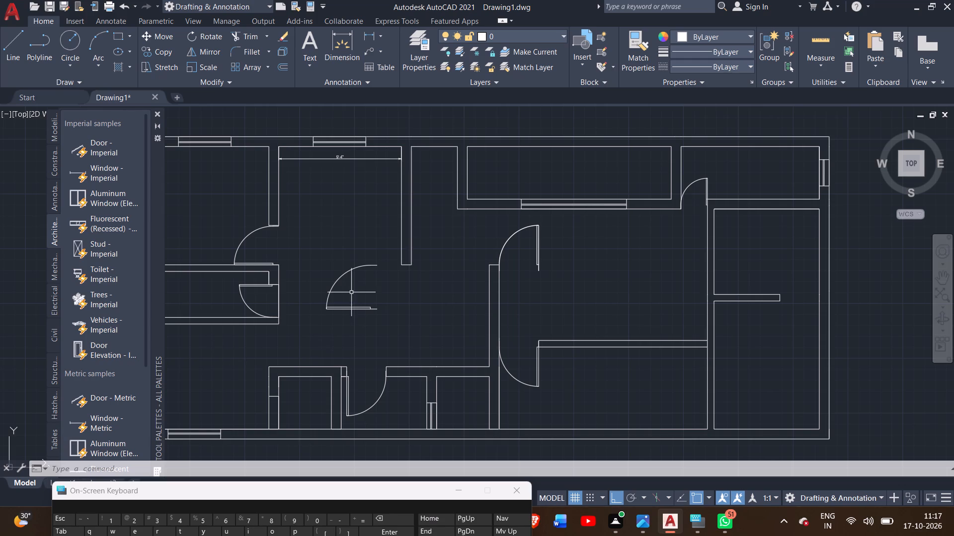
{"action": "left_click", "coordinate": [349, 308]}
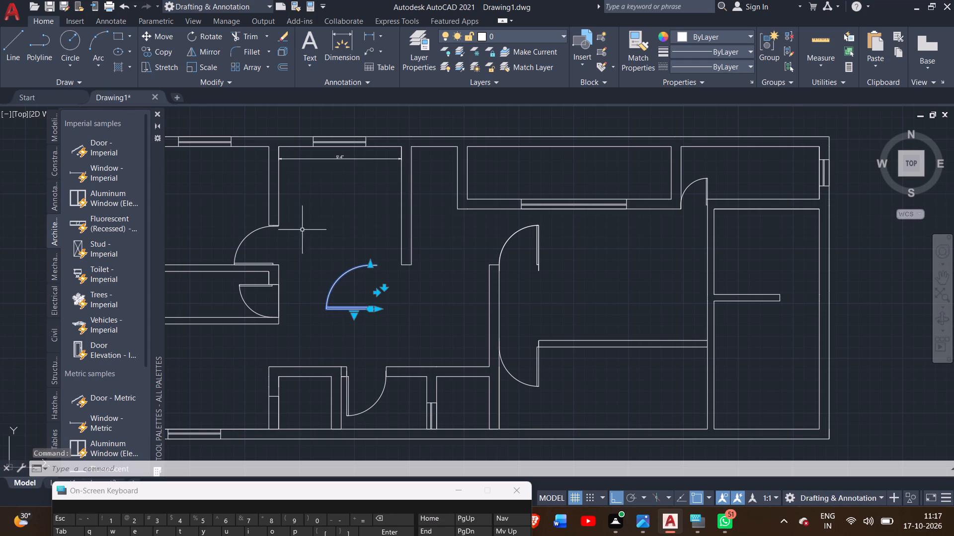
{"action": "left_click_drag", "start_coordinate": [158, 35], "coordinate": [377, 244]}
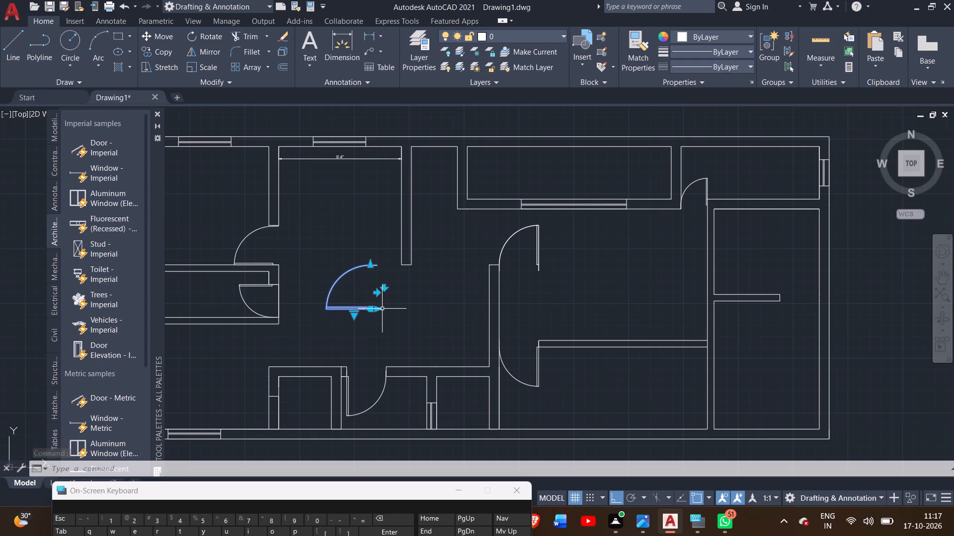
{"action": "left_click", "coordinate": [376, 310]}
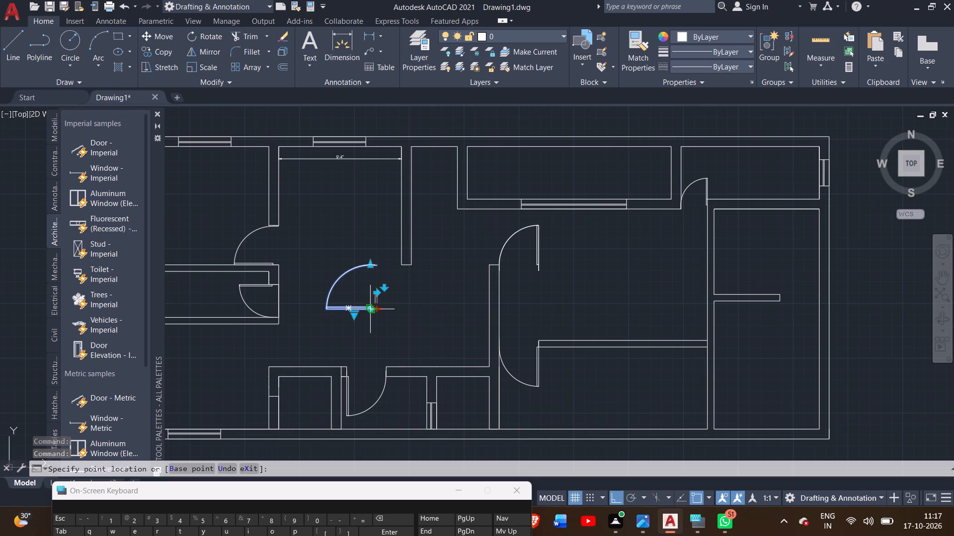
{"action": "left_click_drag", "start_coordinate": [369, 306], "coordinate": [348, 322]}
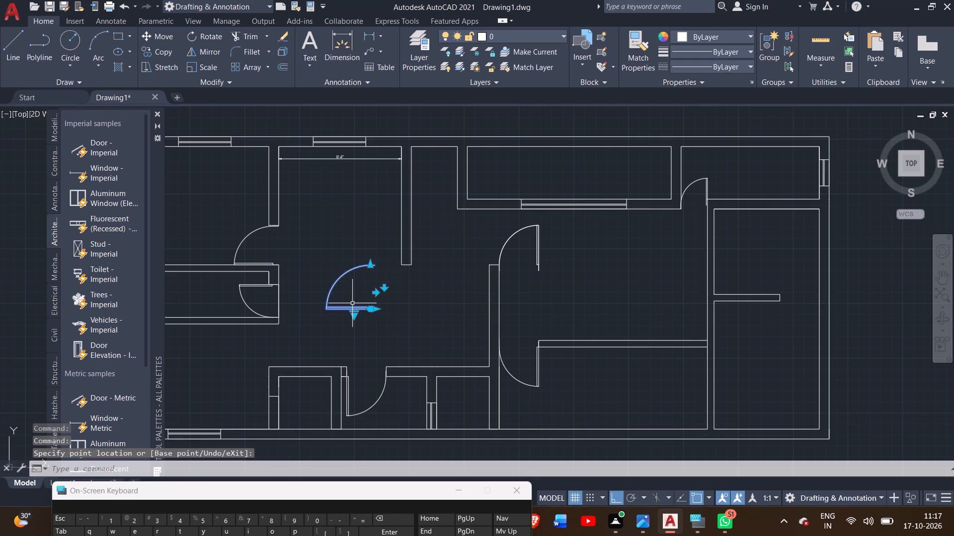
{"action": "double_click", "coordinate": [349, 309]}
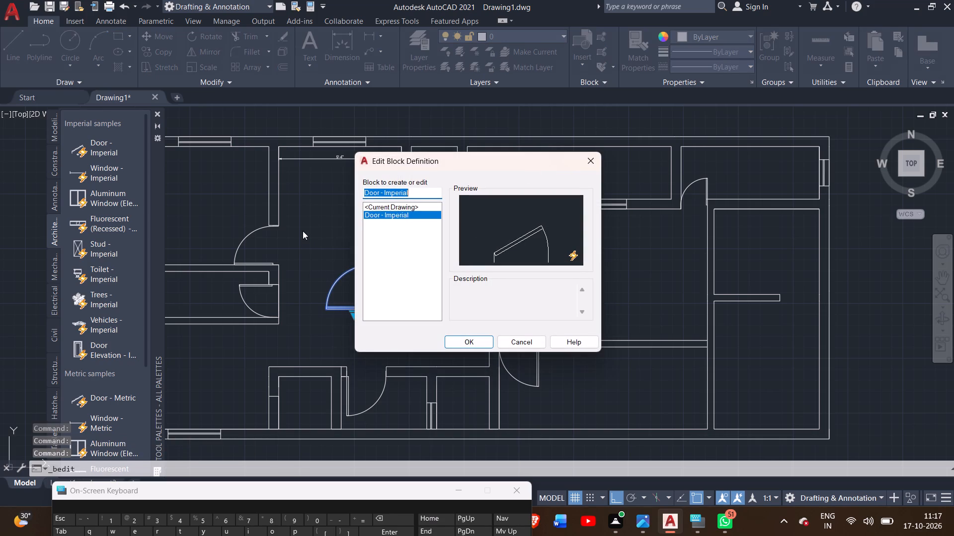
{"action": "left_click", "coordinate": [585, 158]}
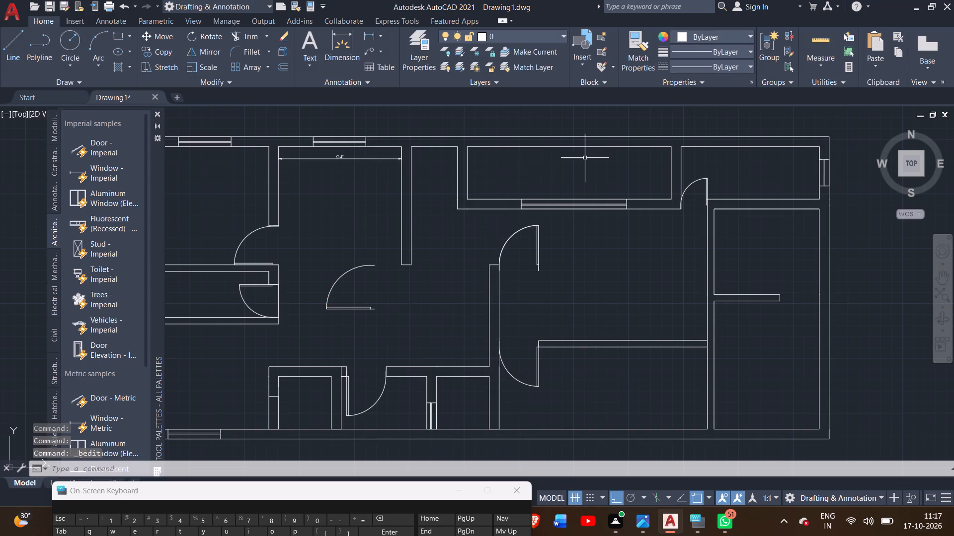
Move the loose door from its leaf-side jamb end to the bottom inner corner of the lower-left small room's side wall.
{"action": "left_click", "coordinate": [348, 272]}
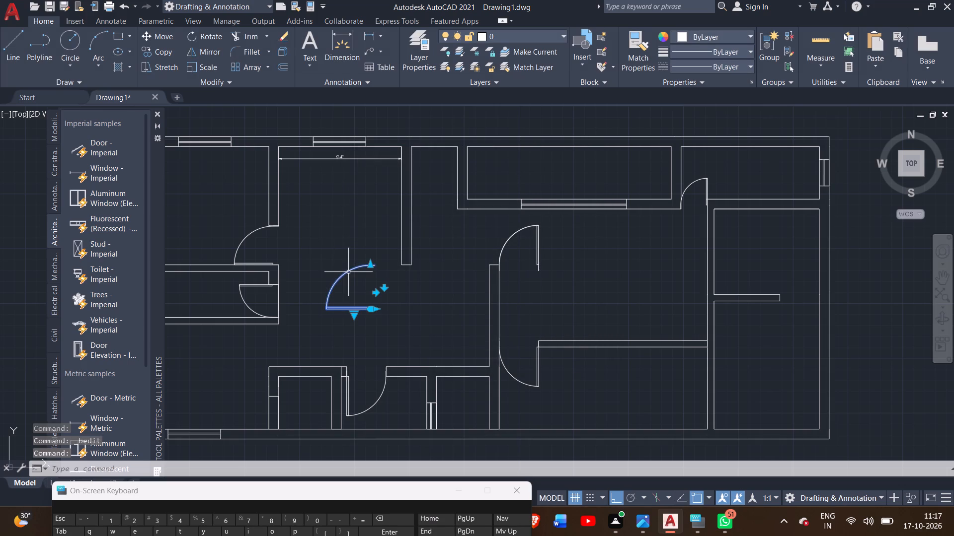
{"action": "left_click", "coordinate": [155, 37]}
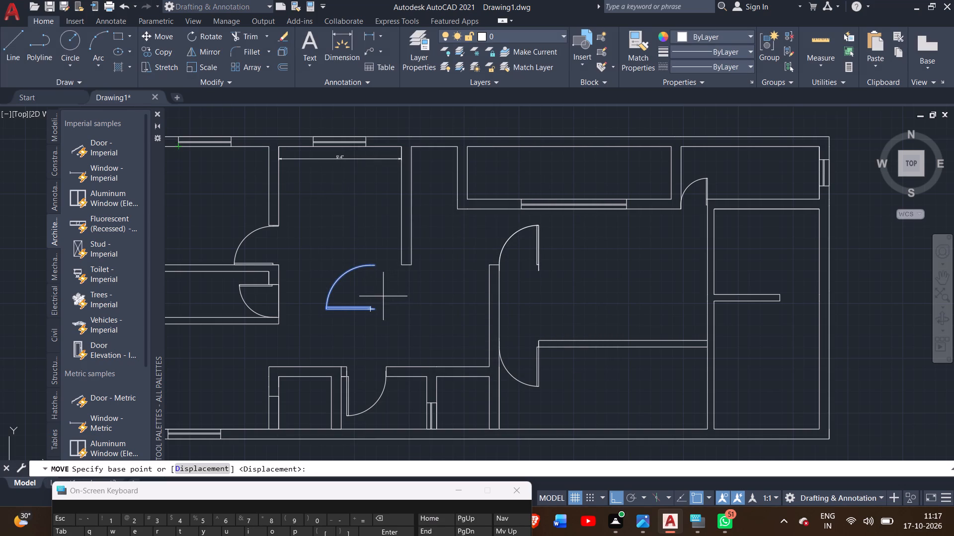
{"action": "left_click_drag", "start_coordinate": [376, 308], "coordinate": [300, 358]}
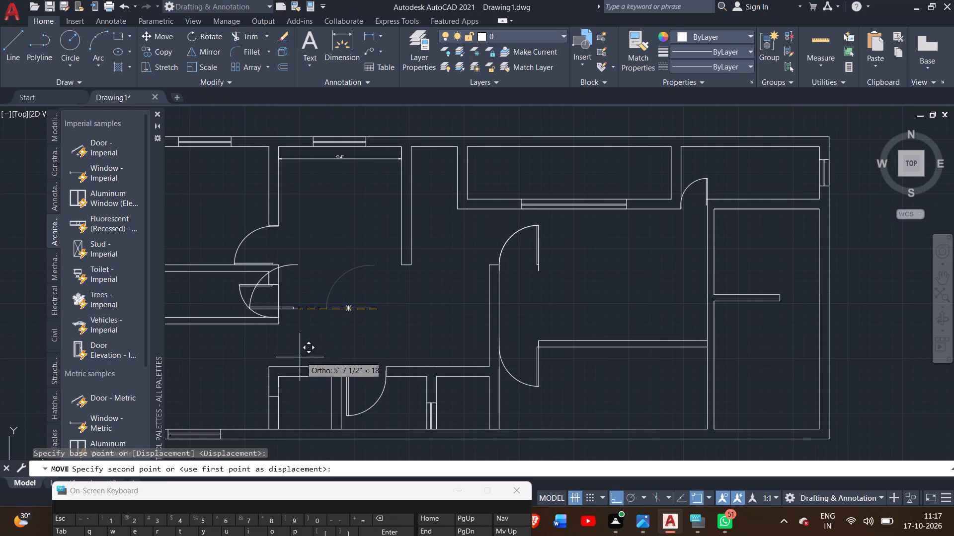
{"action": "left_click_drag", "start_coordinate": [300, 358], "coordinate": [274, 411]}
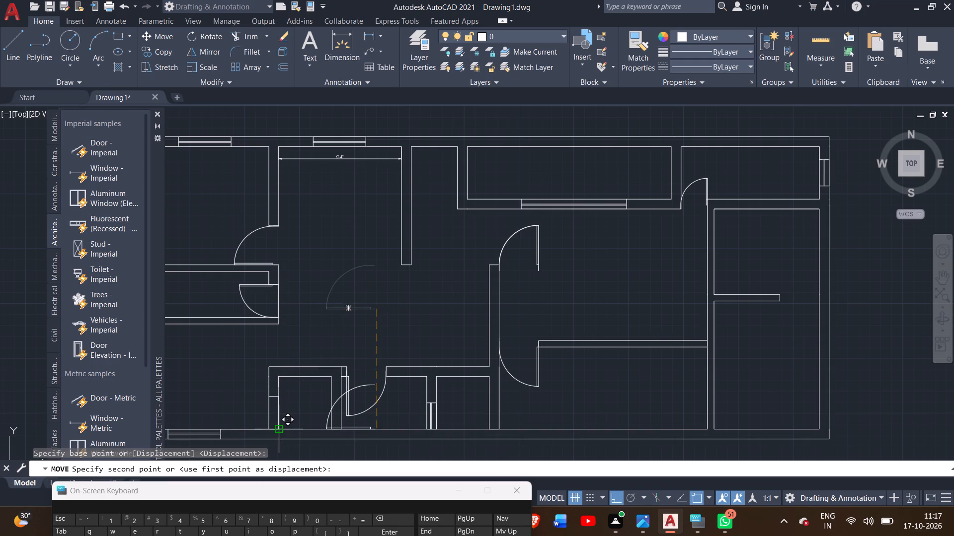
{"action": "left_click", "coordinate": [277, 427]}
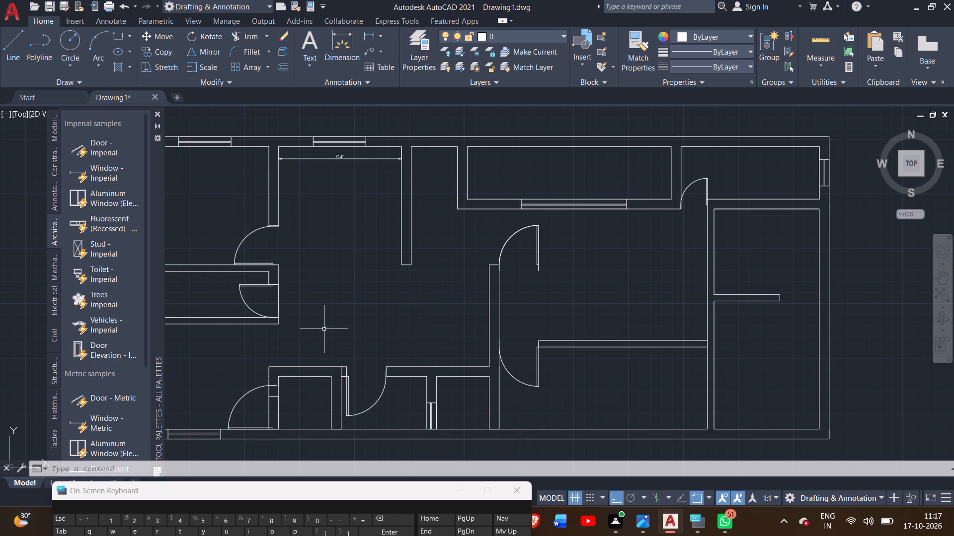
Scale down the moved door about the small room's bottom inner wall corner towards the marked opening's width.
{"action": "middle_click_drag", "start_coordinate": [328, 323], "coordinate": [370, 289]}
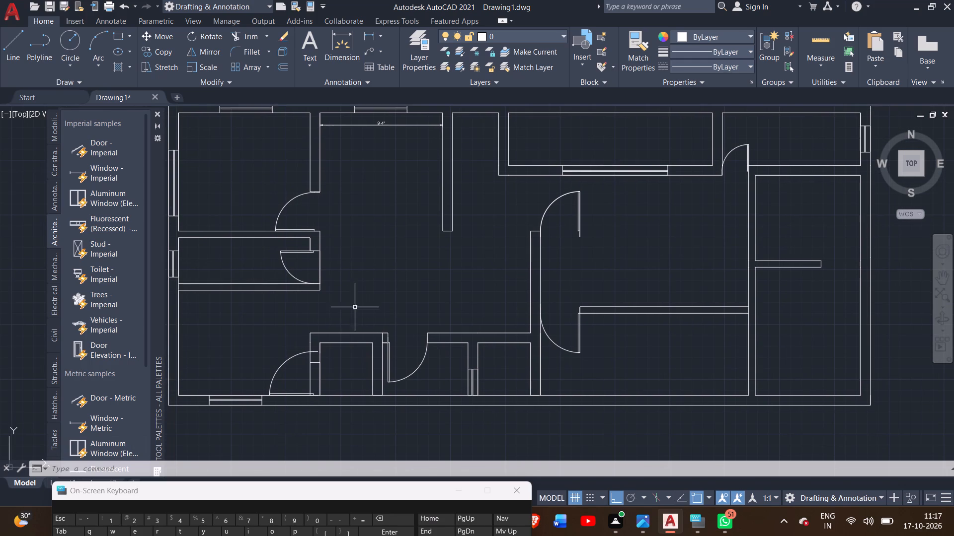
{"action": "left_click", "coordinate": [305, 353]}
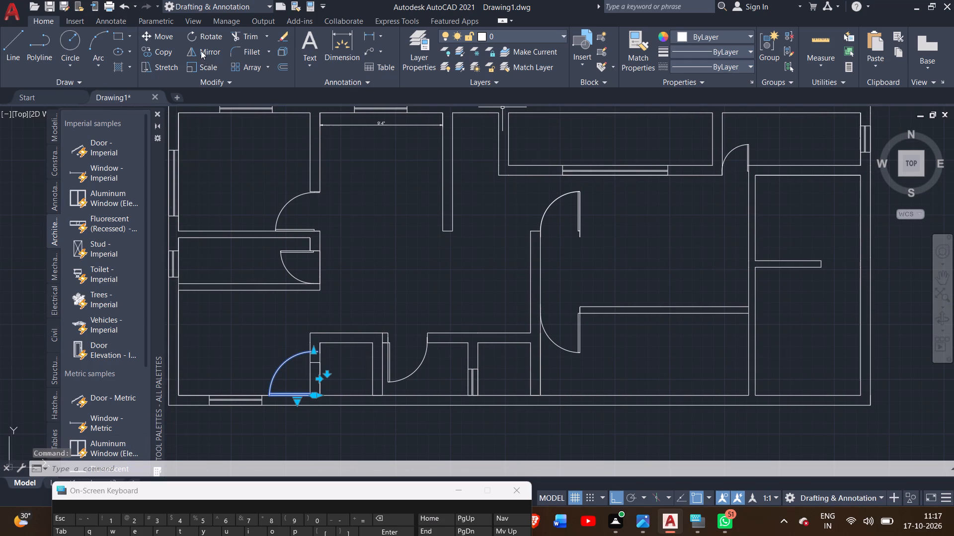
{"action": "left_click", "coordinate": [202, 67]}
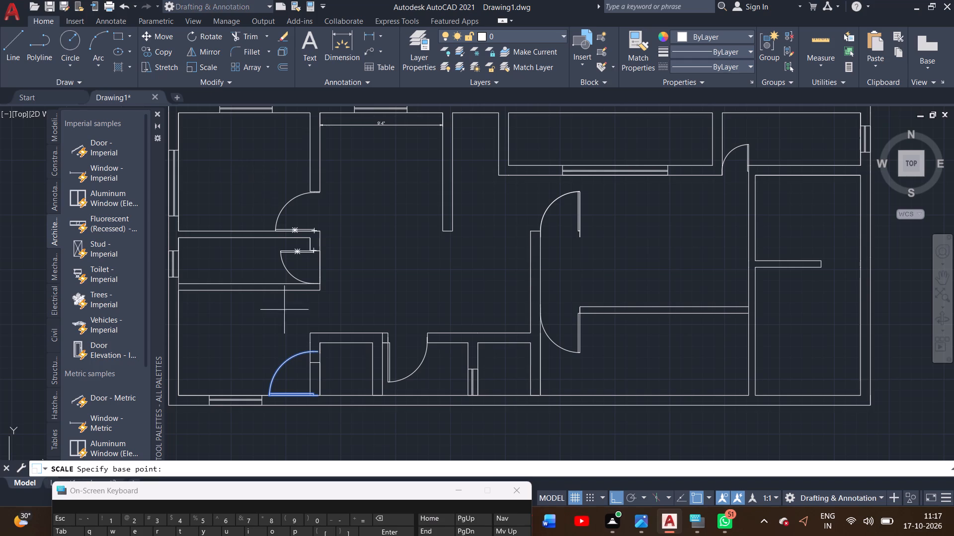
{"action": "scroll", "coordinate": [317, 404], "scroll_direction": "up", "scroll_amount": 3}
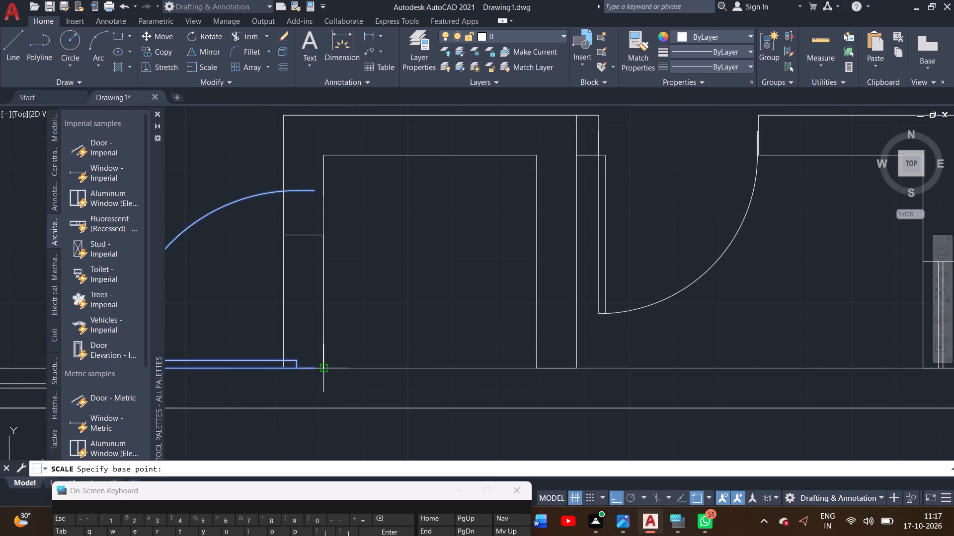
{"action": "left_click_drag", "start_coordinate": [321, 367], "coordinate": [327, 301]}
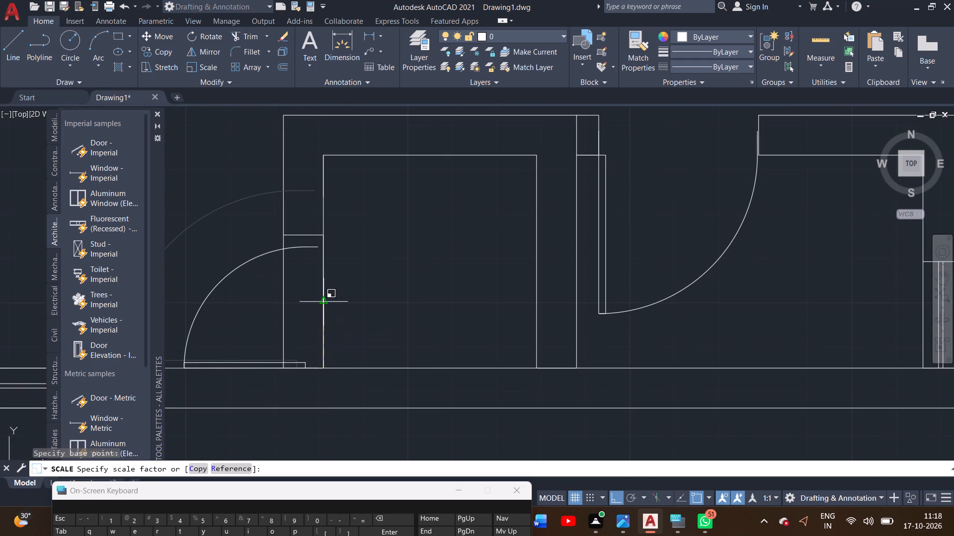
{"action": "left_click_drag", "start_coordinate": [327, 301], "coordinate": [326, 296]}
{"action": "double_click", "coordinate": [326, 296]}
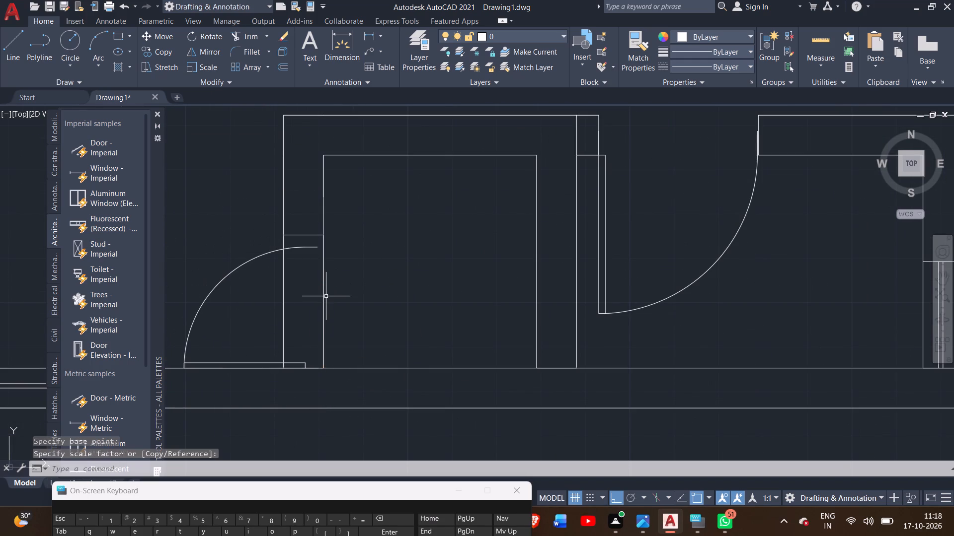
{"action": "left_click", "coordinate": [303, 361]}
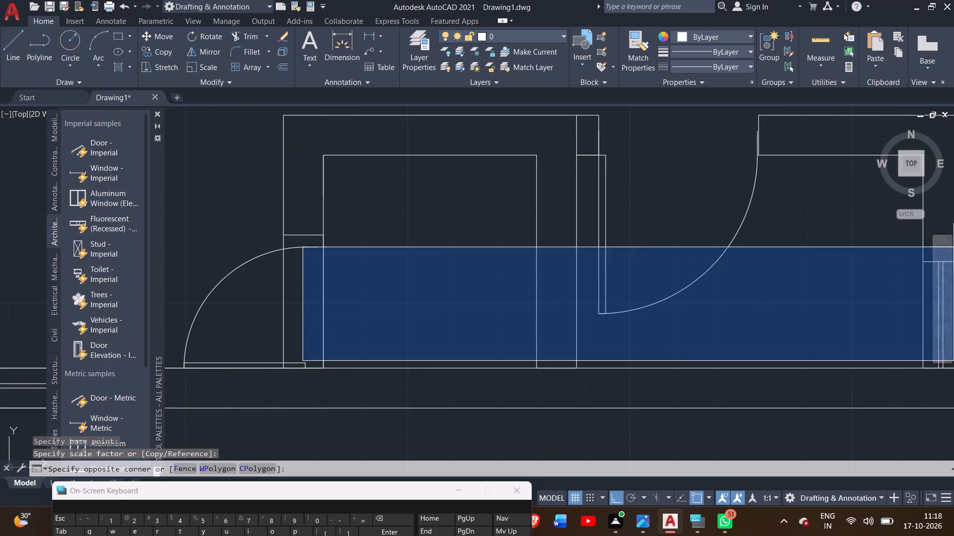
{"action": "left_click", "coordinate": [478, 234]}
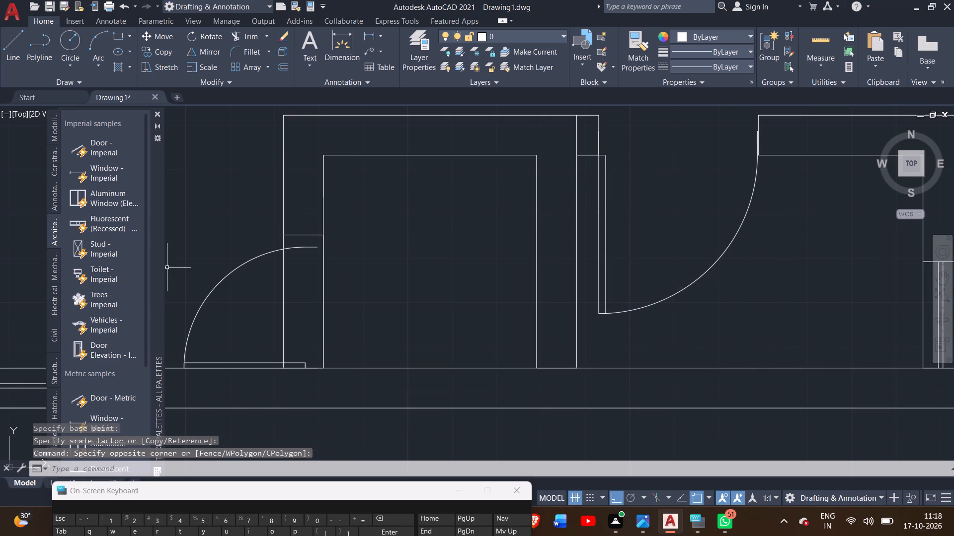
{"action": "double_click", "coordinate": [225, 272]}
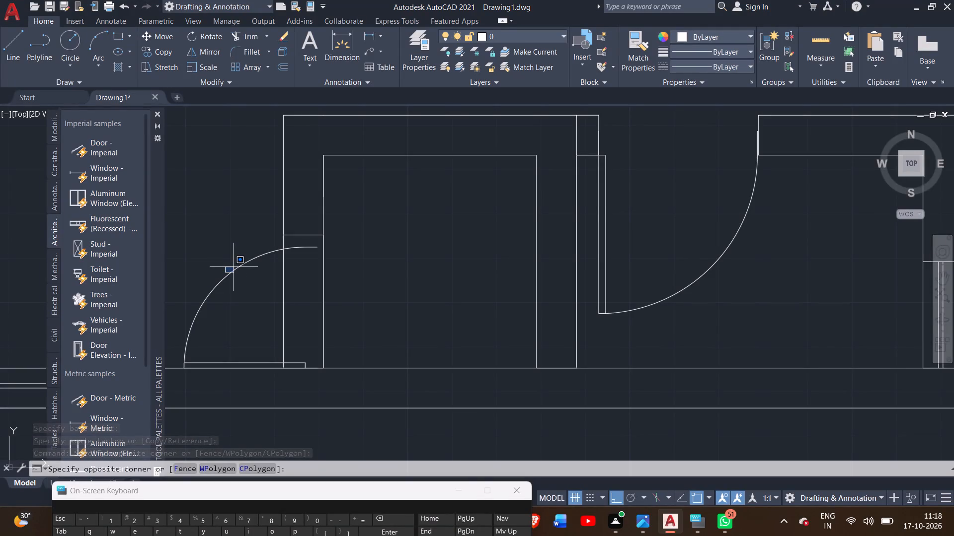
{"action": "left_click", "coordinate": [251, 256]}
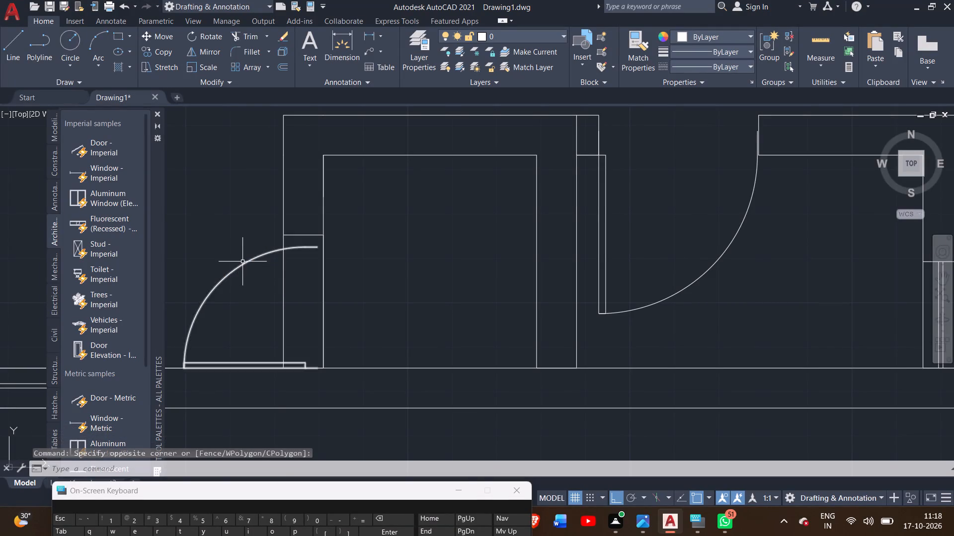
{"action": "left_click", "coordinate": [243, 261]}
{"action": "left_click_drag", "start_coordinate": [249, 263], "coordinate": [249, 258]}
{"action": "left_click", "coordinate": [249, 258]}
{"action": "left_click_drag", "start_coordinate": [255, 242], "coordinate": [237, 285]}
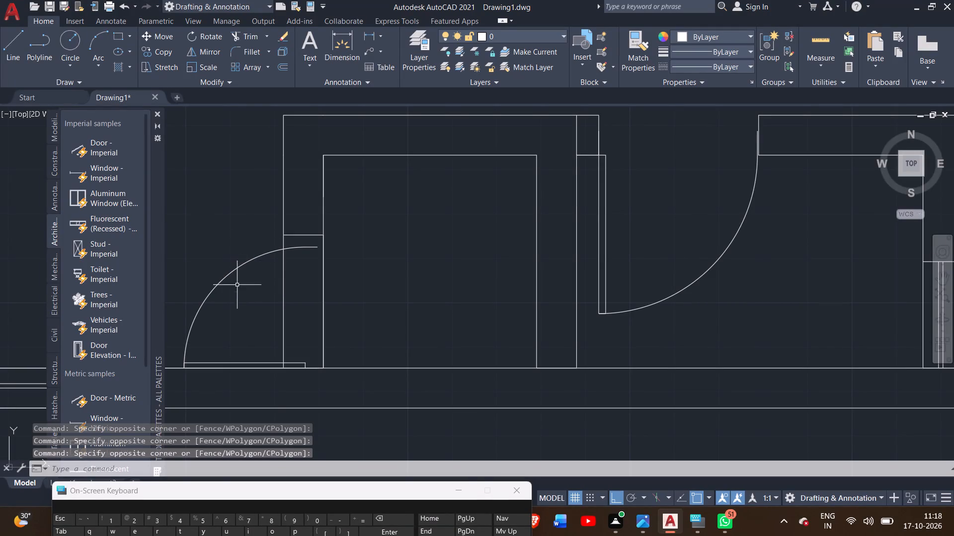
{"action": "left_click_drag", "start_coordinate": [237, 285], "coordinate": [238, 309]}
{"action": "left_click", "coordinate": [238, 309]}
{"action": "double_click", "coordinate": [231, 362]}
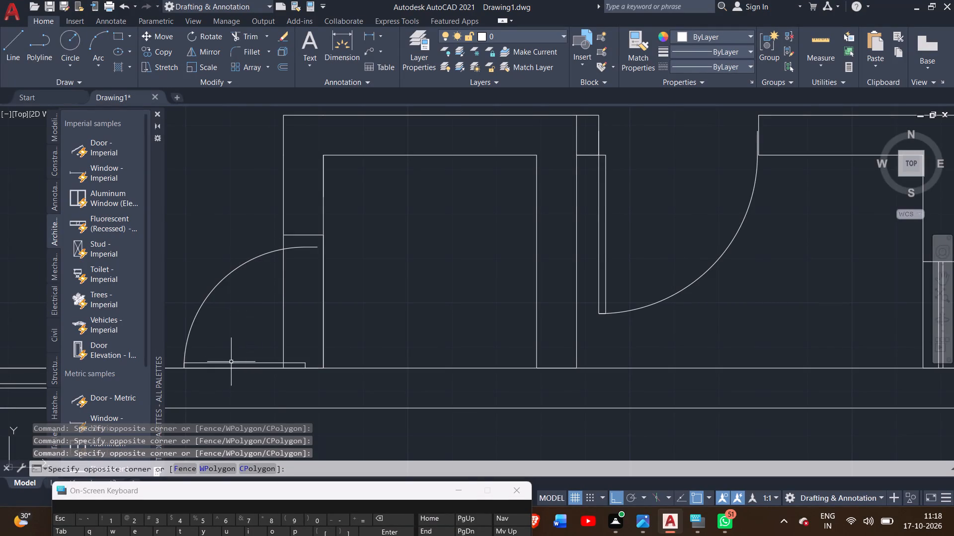
Scale up the small room's side door slightly about its leaf-side jamb end to fit the marked opening up to the jamb line.
{"action": "left_click_drag", "start_coordinate": [245, 243], "coordinate": [245, 304]}
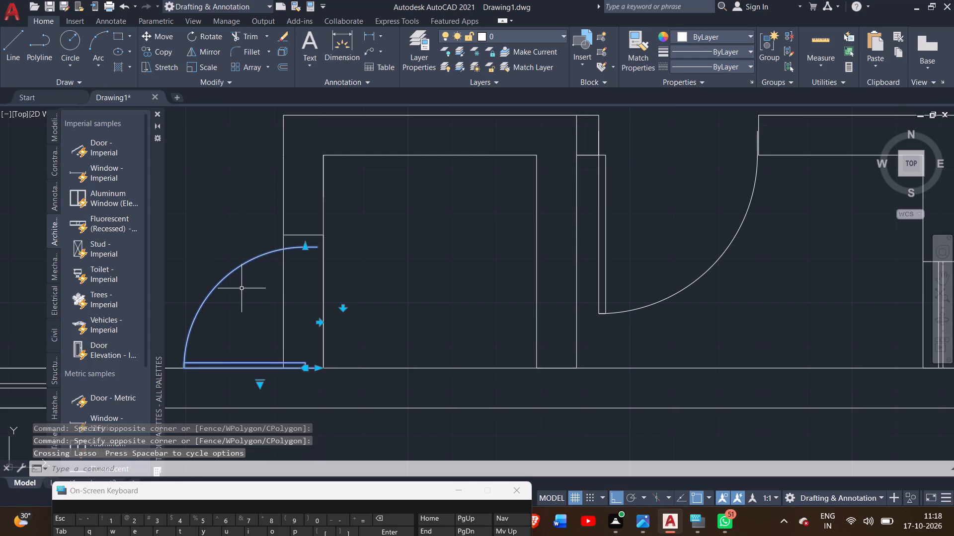
{"action": "left_click", "coordinate": [208, 65]}
{"action": "left_click", "coordinate": [208, 61]}
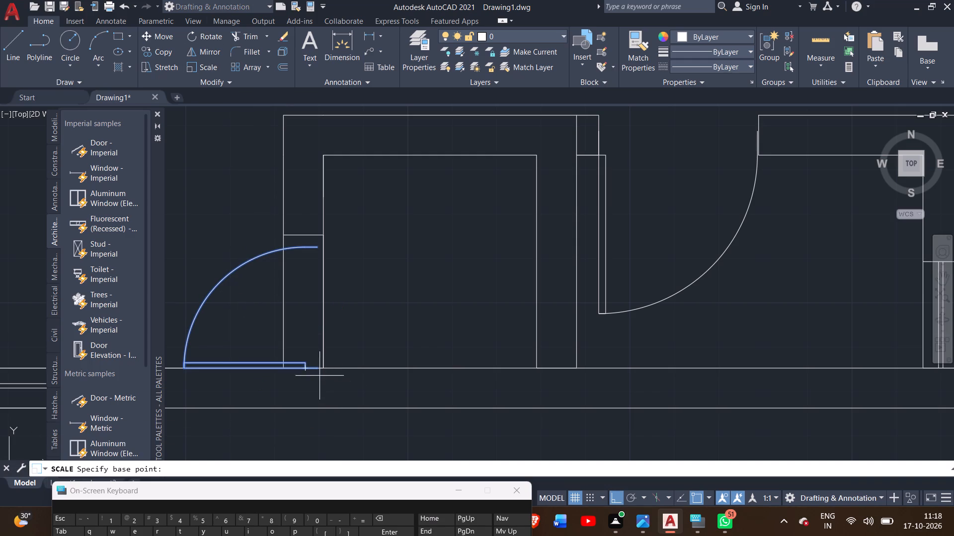
{"action": "scroll", "coordinate": [317, 367], "scroll_direction": "up", "scroll_amount": 2}
{"action": "left_click", "coordinate": [318, 364]}
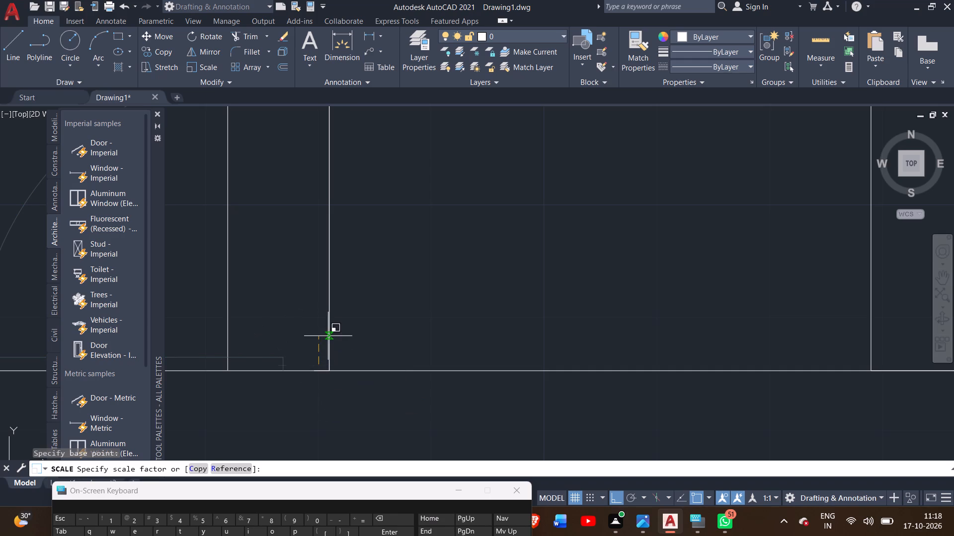
{"action": "scroll", "coordinate": [314, 270], "scroll_direction": "down", "scroll_amount": 1}
{"action": "middle_click_drag", "start_coordinate": [310, 247], "coordinate": [323, 283]}
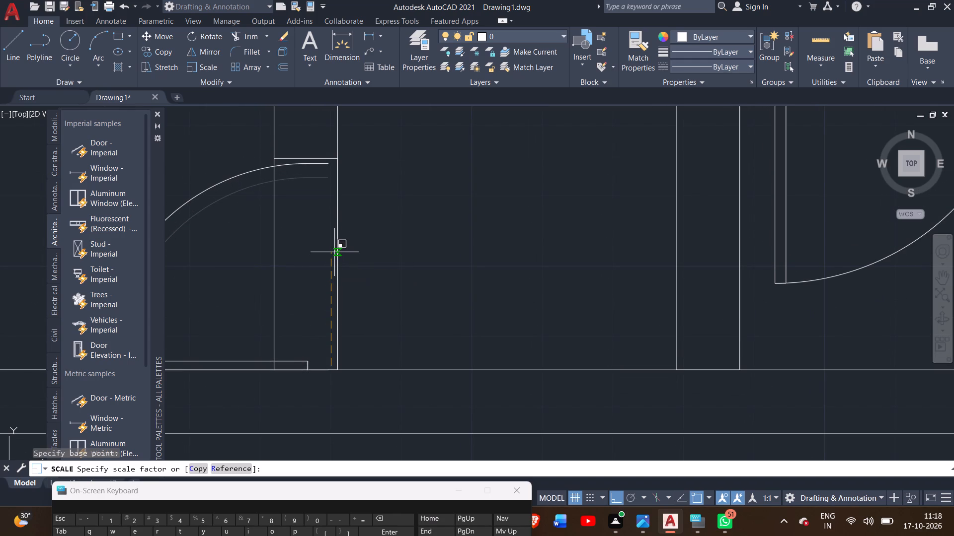
{"action": "double_click", "coordinate": [334, 250]}
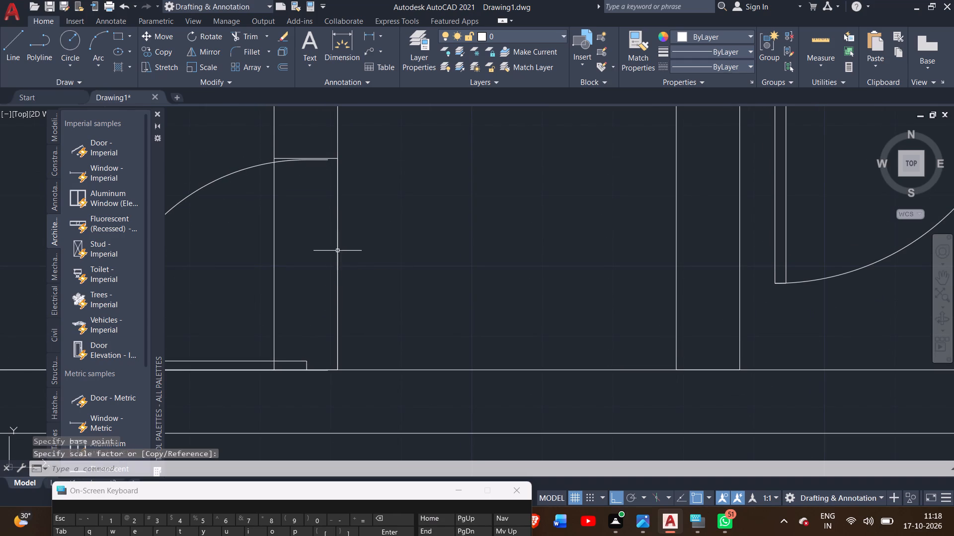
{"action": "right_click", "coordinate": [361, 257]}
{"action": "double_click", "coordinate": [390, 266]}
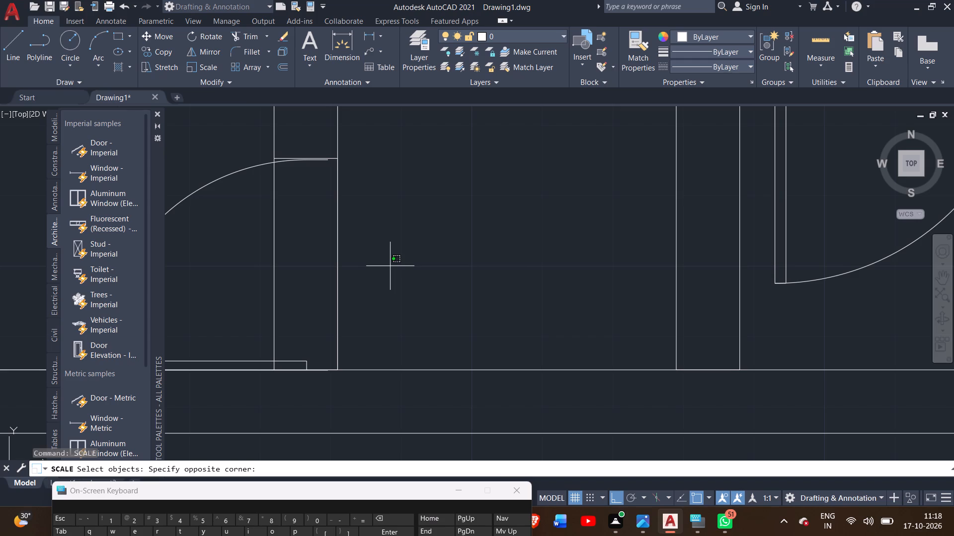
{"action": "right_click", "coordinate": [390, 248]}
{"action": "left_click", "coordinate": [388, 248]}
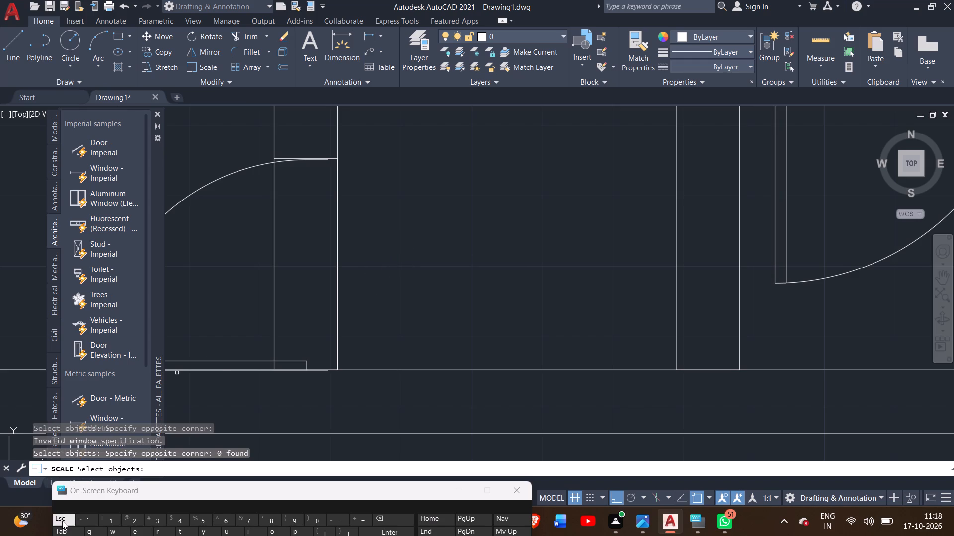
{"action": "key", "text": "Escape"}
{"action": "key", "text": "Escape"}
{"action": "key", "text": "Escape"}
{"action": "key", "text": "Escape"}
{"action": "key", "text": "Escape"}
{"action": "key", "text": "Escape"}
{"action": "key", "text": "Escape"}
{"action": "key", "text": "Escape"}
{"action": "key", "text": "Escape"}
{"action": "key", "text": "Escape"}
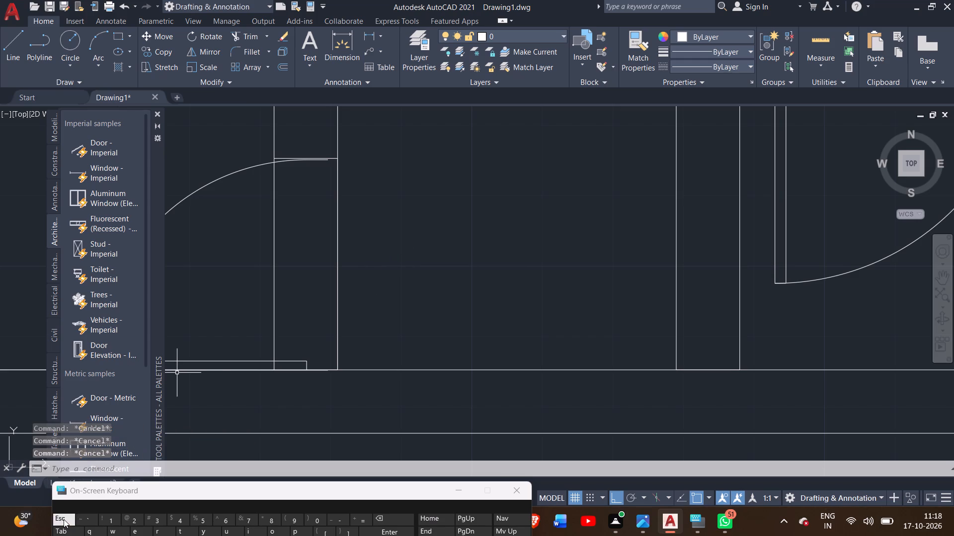
Move the small room's side door by its leaf-side jamb end onto the bottom inner corner of the side wall.
{"action": "left_click", "coordinate": [235, 360]}
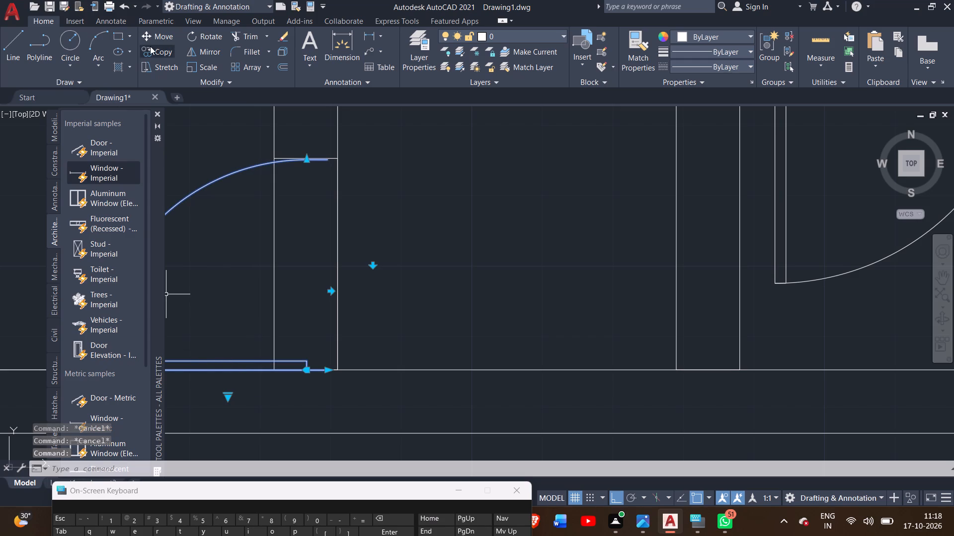
{"action": "left_click", "coordinate": [156, 40]}
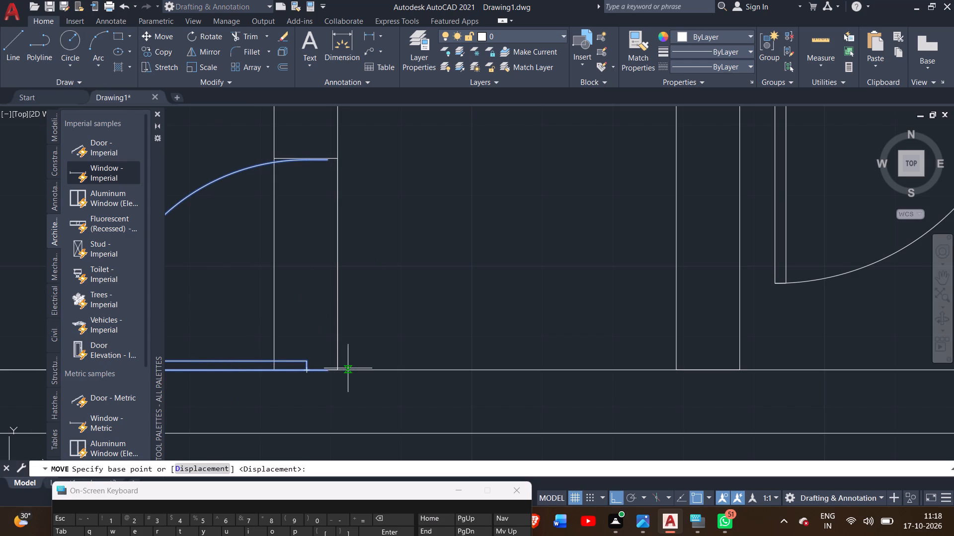
{"action": "scroll", "coordinate": [337, 368], "scroll_direction": "up", "scroll_amount": 1}
{"action": "left_click_drag", "start_coordinate": [319, 372], "coordinate": [336, 373]}
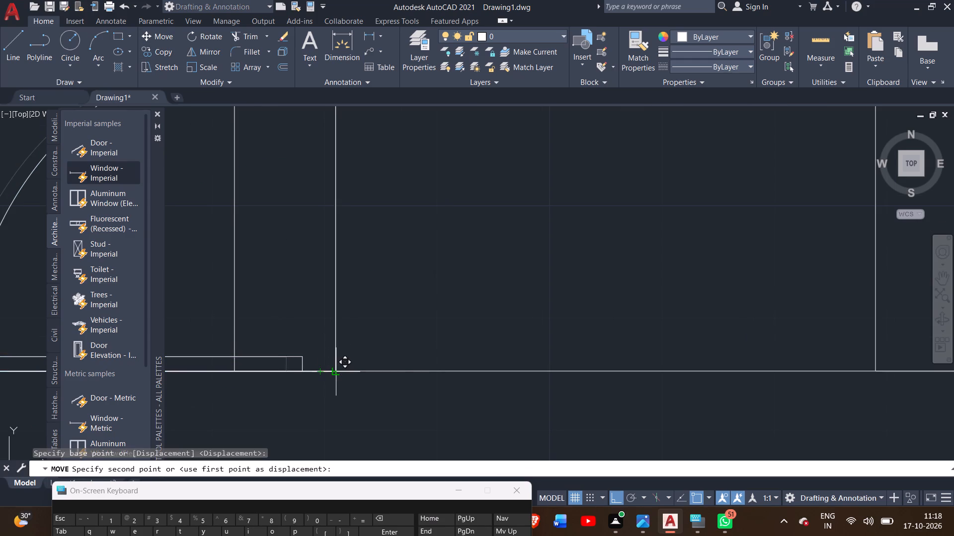
{"action": "left_click_drag", "start_coordinate": [336, 373], "coordinate": [336, 372]}
{"action": "double_click", "coordinate": [336, 372]}
Flip the small room's side door in both directions so it swings into the room with its leaf at the upper jamb.
{"action": "scroll", "coordinate": [380, 350], "scroll_direction": "down", "scroll_amount": 4}
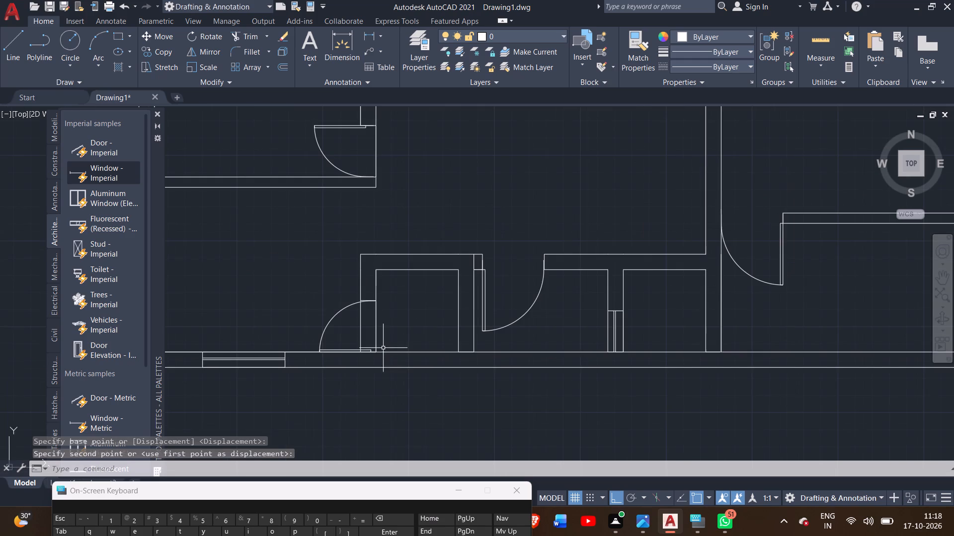
{"action": "middle_click_drag", "start_coordinate": [396, 333], "coordinate": [368, 317]}
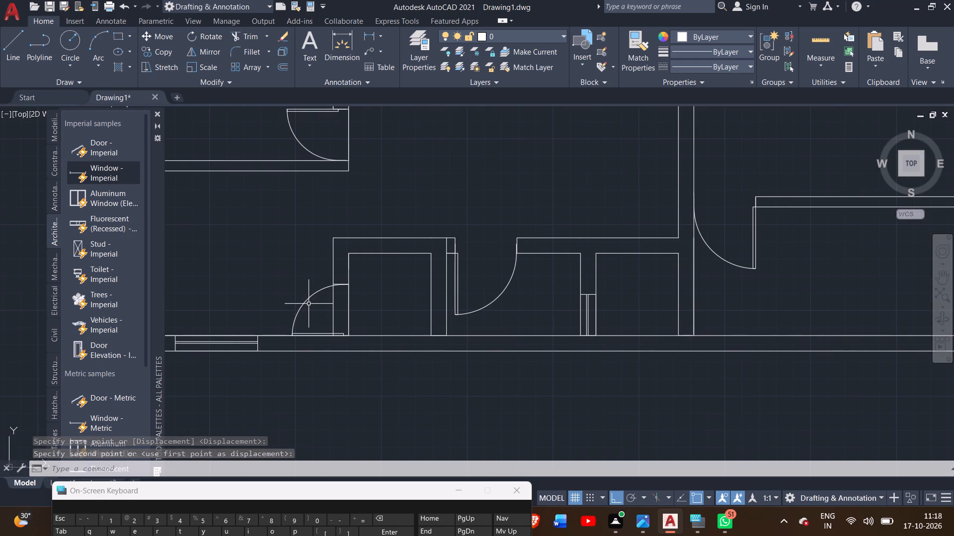
{"action": "left_click", "coordinate": [309, 298]}
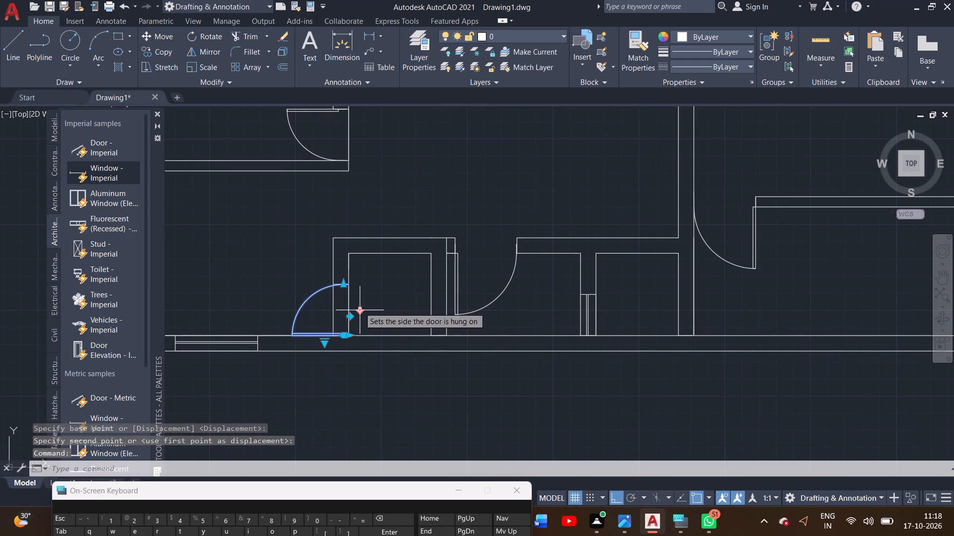
{"action": "double_click", "coordinate": [359, 307]}
{"action": "double_click", "coordinate": [351, 304]}
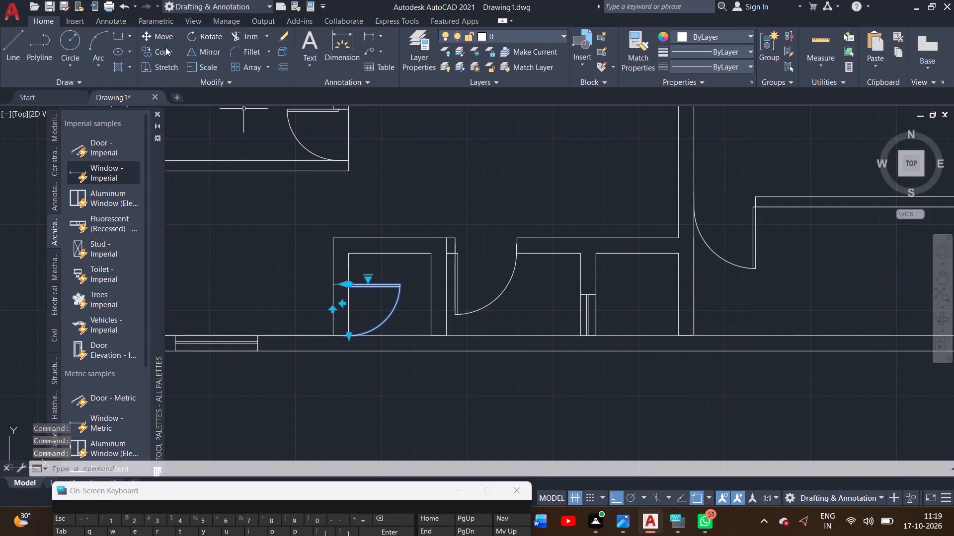
Trim the two side-wall lines crossing the small room's door opening, between the jamb line and the bottom wall.
{"action": "double_click", "coordinate": [245, 40]}
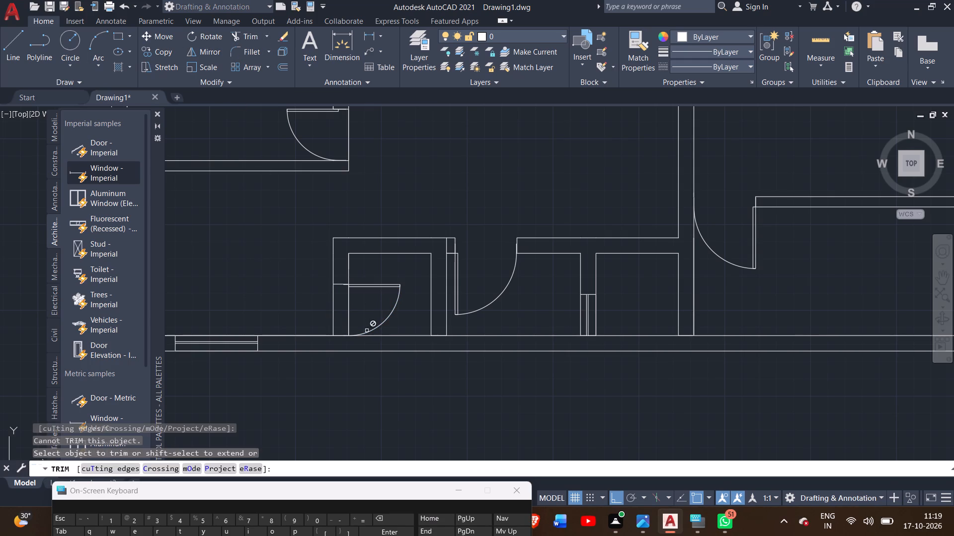
{"action": "left_click_drag", "start_coordinate": [355, 307], "coordinate": [315, 315]}
{"action": "left_click", "coordinate": [315, 315]}
{"action": "scroll", "coordinate": [285, 281], "scroll_direction": "down", "scroll_amount": 1}
{"action": "right_click", "coordinate": [270, 256]}
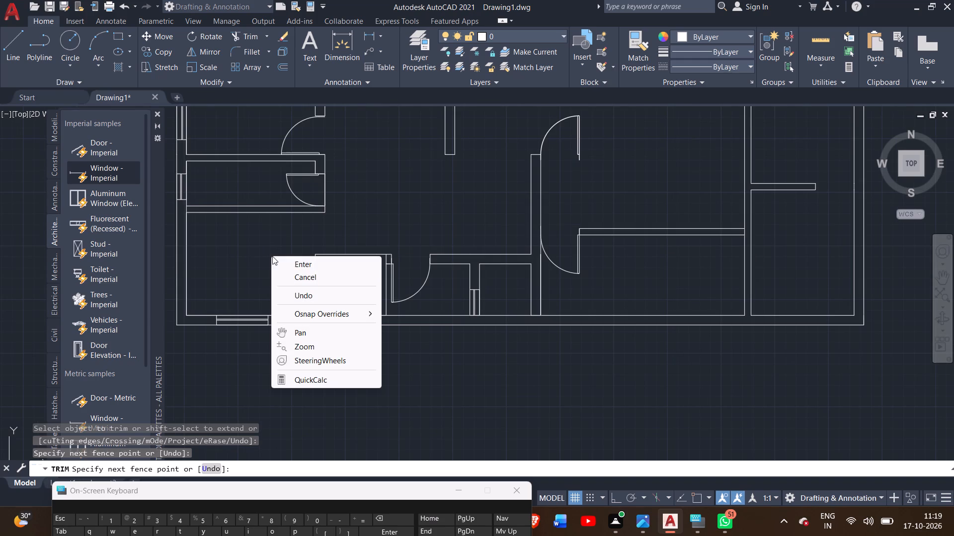
{"action": "triple_click", "coordinate": [286, 262]}
{"action": "triple_click", "coordinate": [286, 262]}
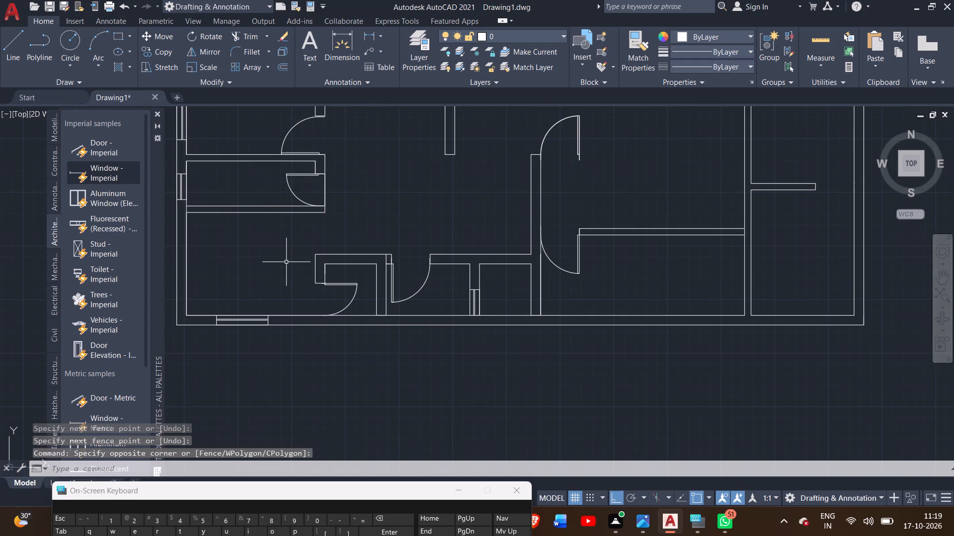
{"action": "triple_click", "coordinate": [286, 262]}
{"action": "triple_click", "coordinate": [286, 262]}
{"action": "triple_click", "coordinate": [286, 262]}
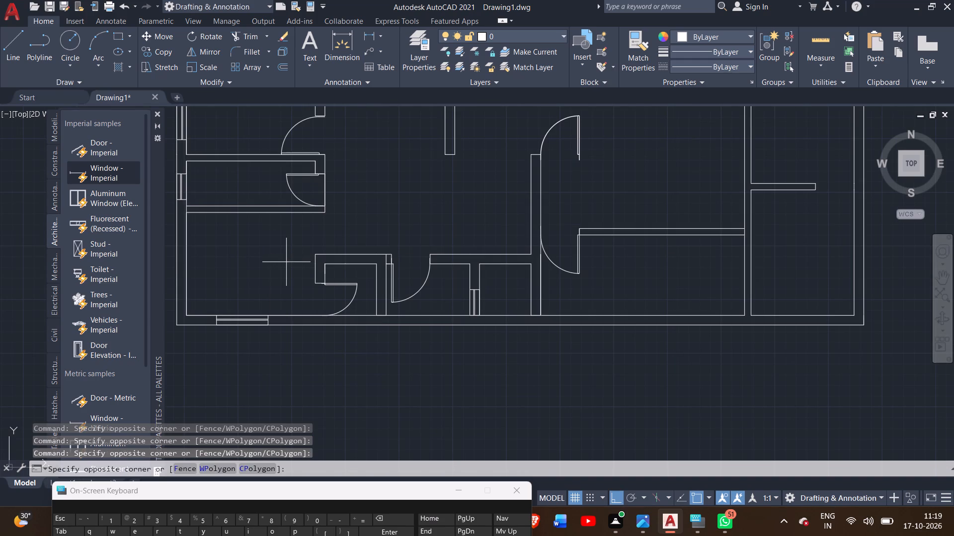
{"action": "double_click", "coordinate": [286, 262]}
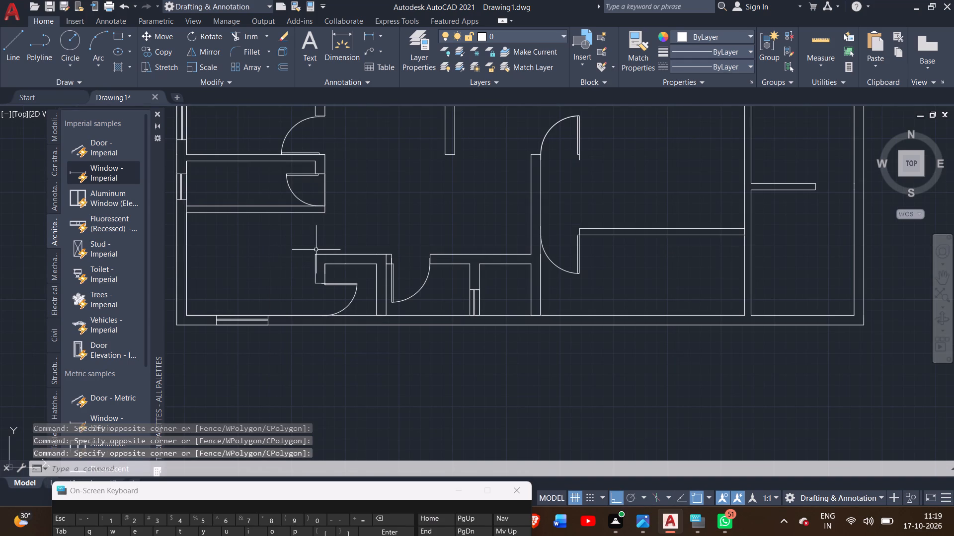
Copy the door above the middle partition wall from its leaf-side jamb end to the right outer wall's inner face, level with the short partition's lower edge.
{"action": "scroll", "coordinate": [312, 261], "scroll_direction": "down", "scroll_amount": 1}
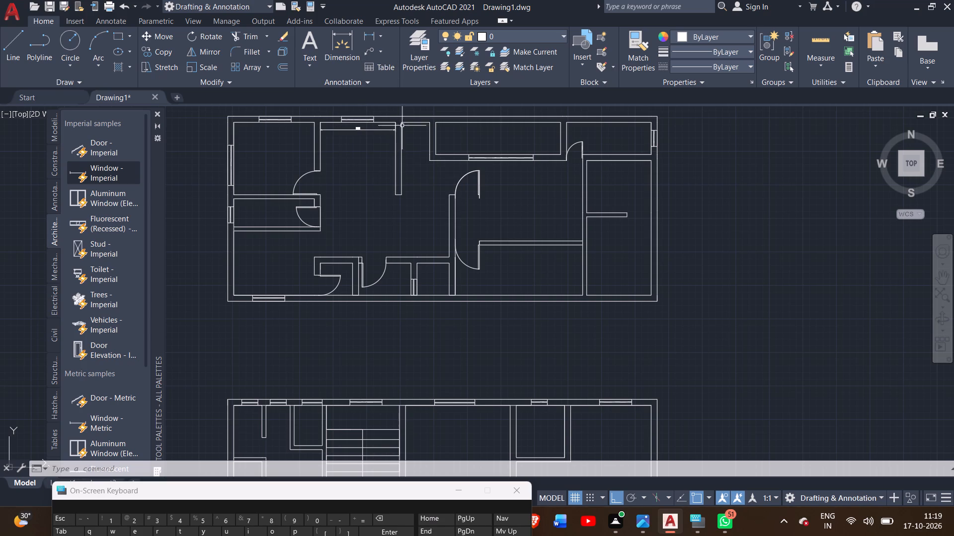
{"action": "middle_click_drag", "start_coordinate": [499, 220], "coordinate": [438, 249]}
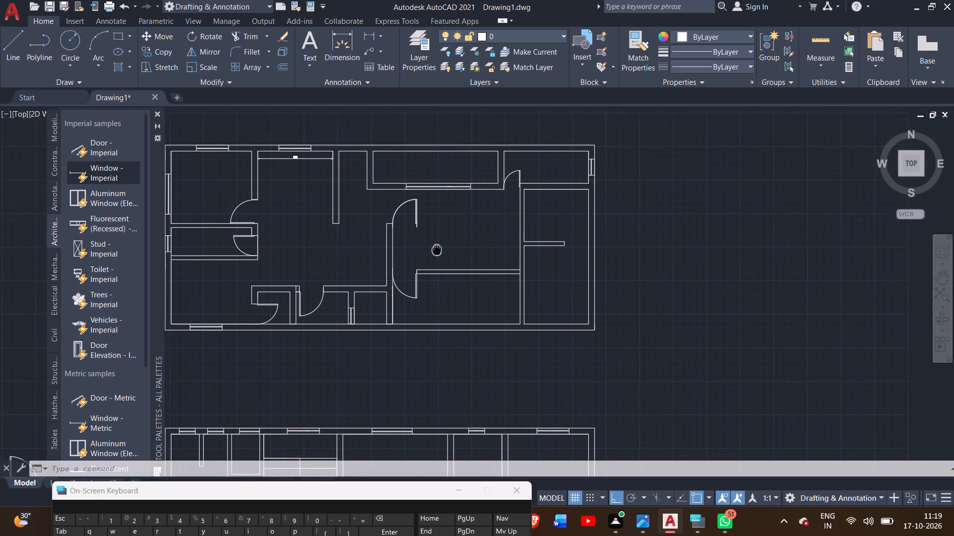
{"action": "middle_click_drag", "start_coordinate": [438, 249], "coordinate": [443, 252]}
{"action": "left_click", "coordinate": [423, 228]}
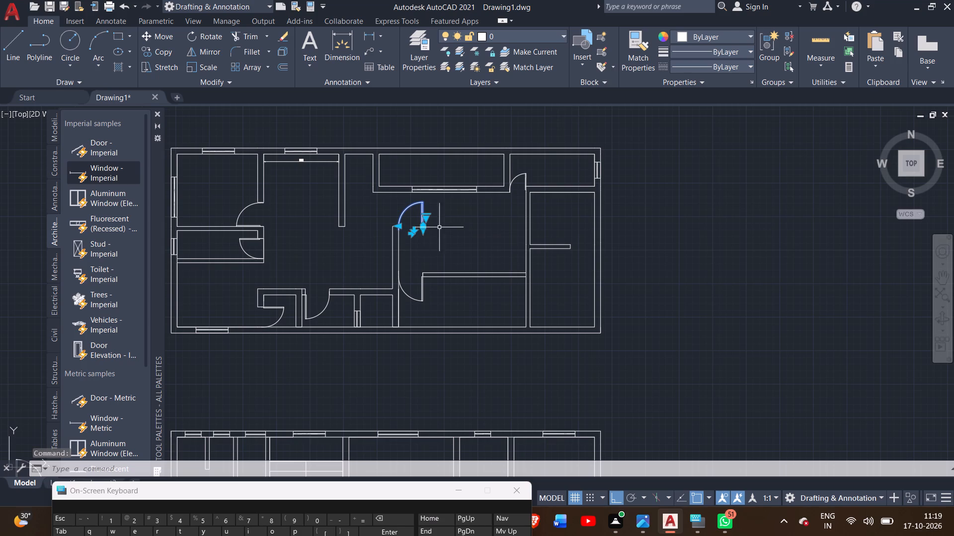
{"action": "double_click", "coordinate": [160, 50]}
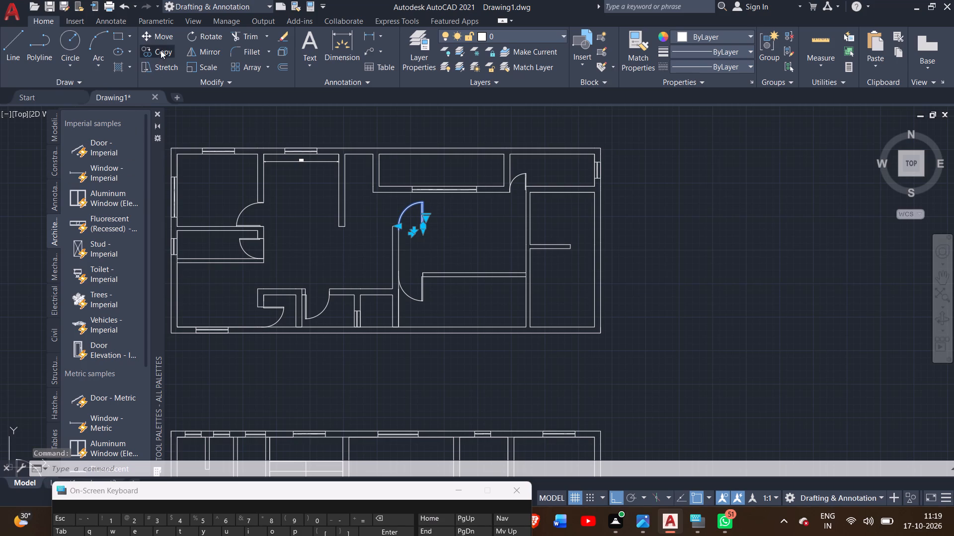
{"action": "scroll", "coordinate": [405, 248], "scroll_direction": "up", "scroll_amount": 1}
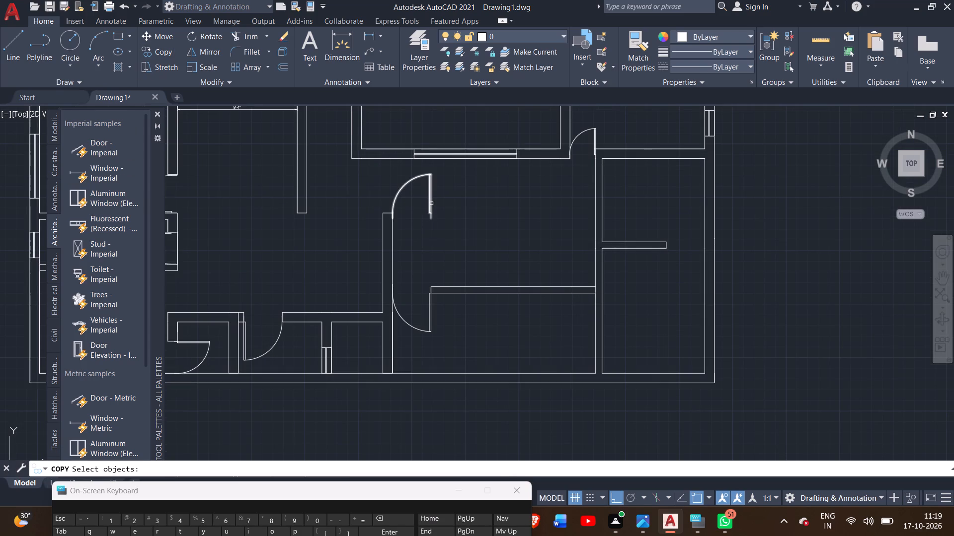
{"action": "left_click", "coordinate": [430, 203]}
{"action": "right_click", "coordinate": [430, 202]}
{"action": "left_click_drag", "start_coordinate": [433, 219], "coordinate": [448, 219]}
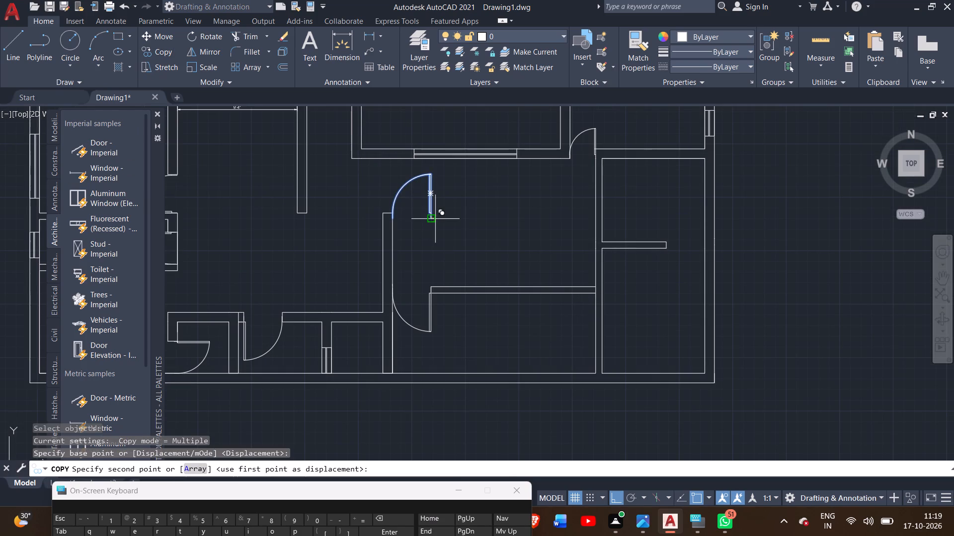
{"action": "left_click_drag", "start_coordinate": [448, 219], "coordinate": [704, 248]}
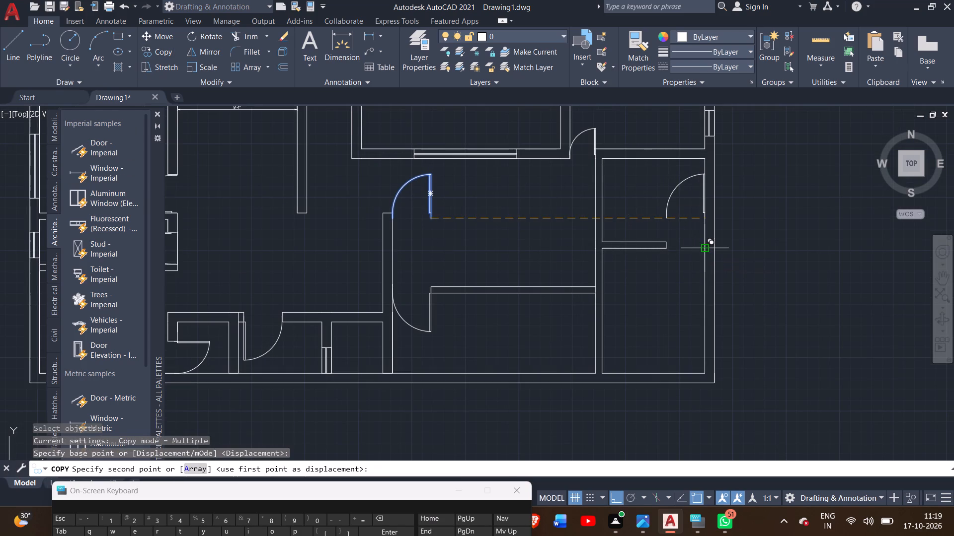
{"action": "left_click", "coordinate": [704, 248]}
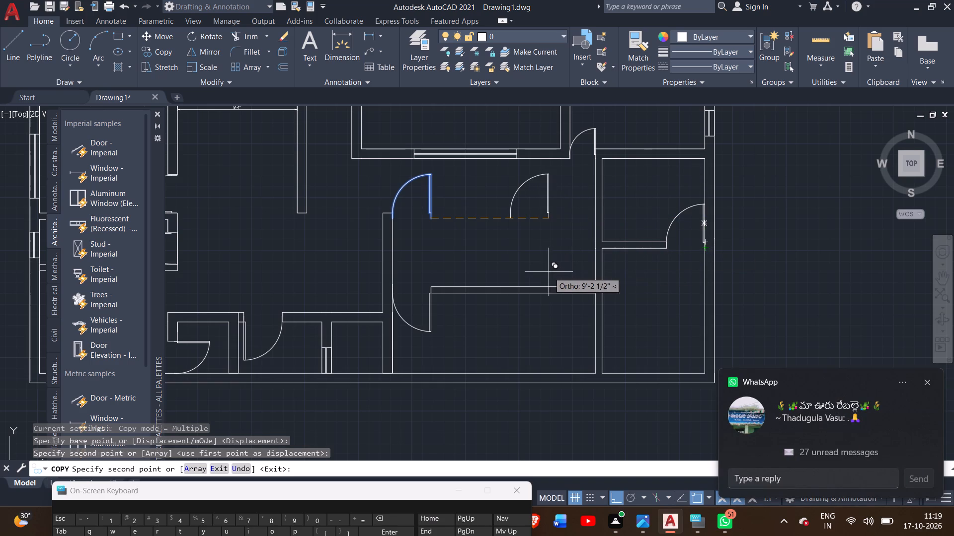
{"action": "scroll", "coordinate": [695, 261], "scroll_direction": "up", "scroll_amount": 2}
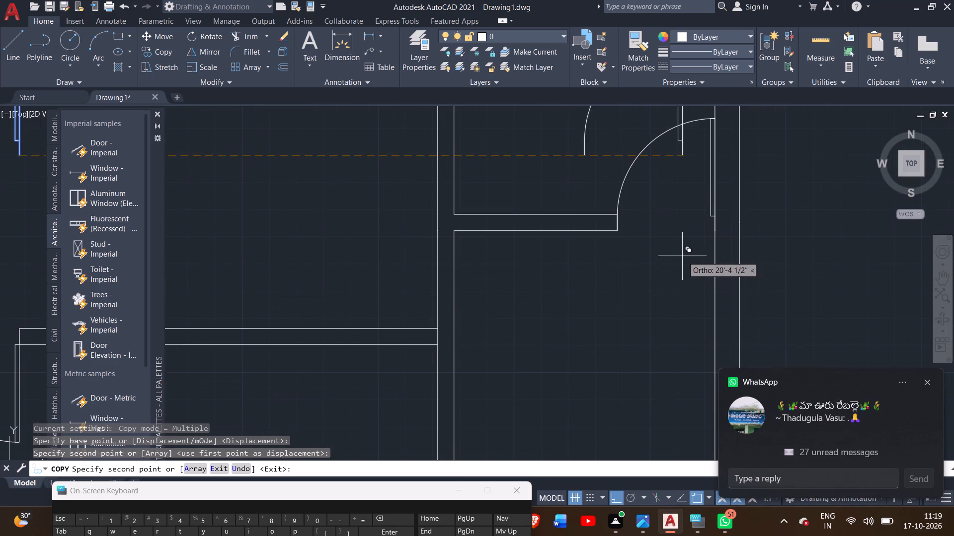
{"action": "scroll", "coordinate": [419, 325], "scroll_direction": "down", "scroll_amount": 1}
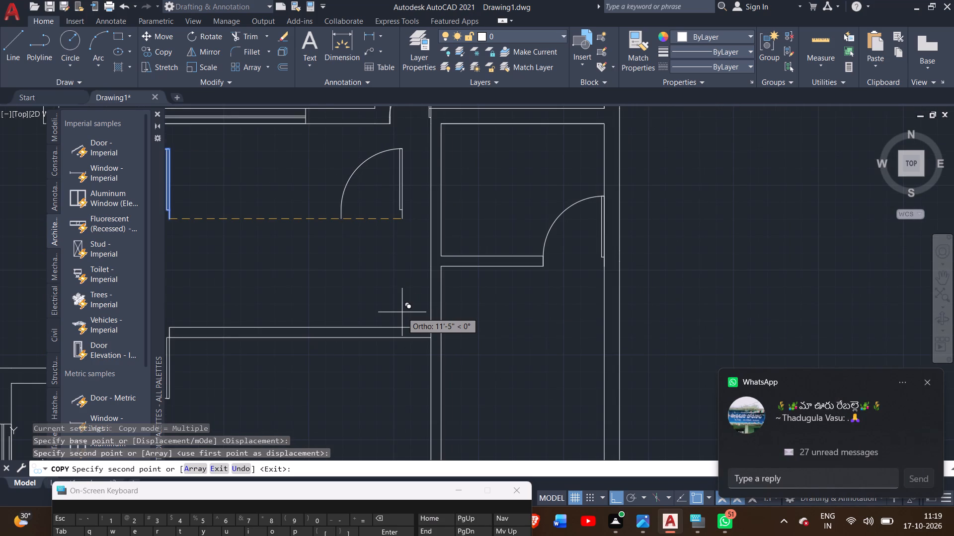
{"action": "scroll", "coordinate": [402, 312], "scroll_direction": "down", "scroll_amount": 1}
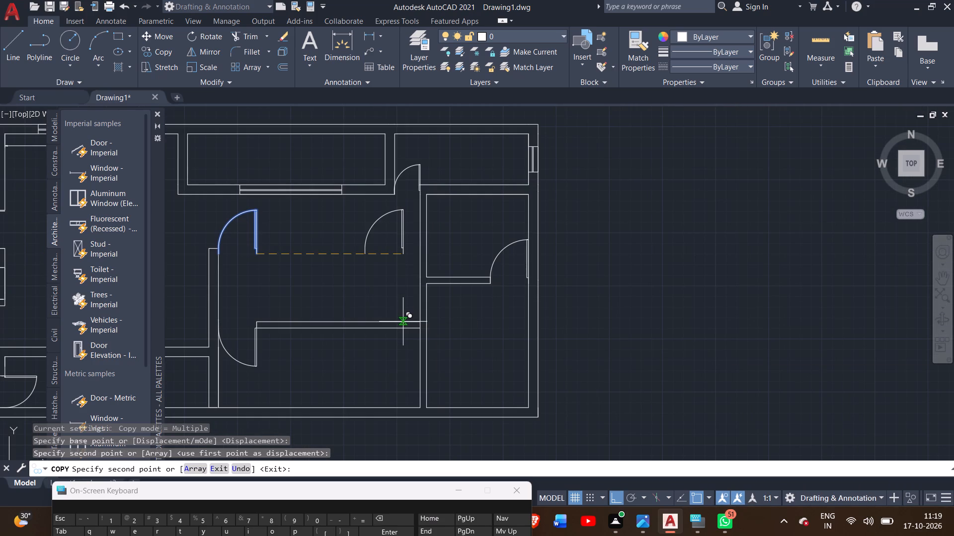
{"action": "right_click_drag", "start_coordinate": [387, 307], "coordinate": [390, 294]}
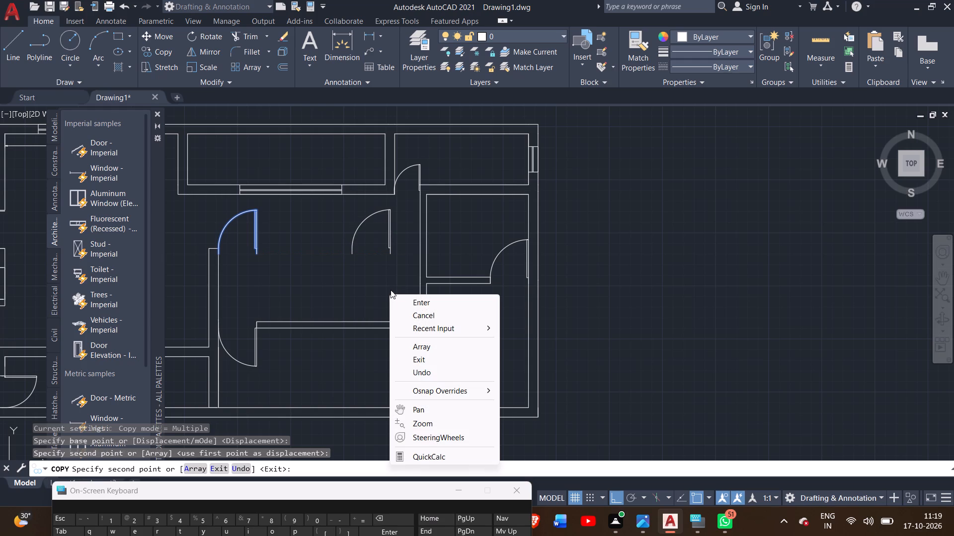
{"action": "left_click", "coordinate": [405, 297]}
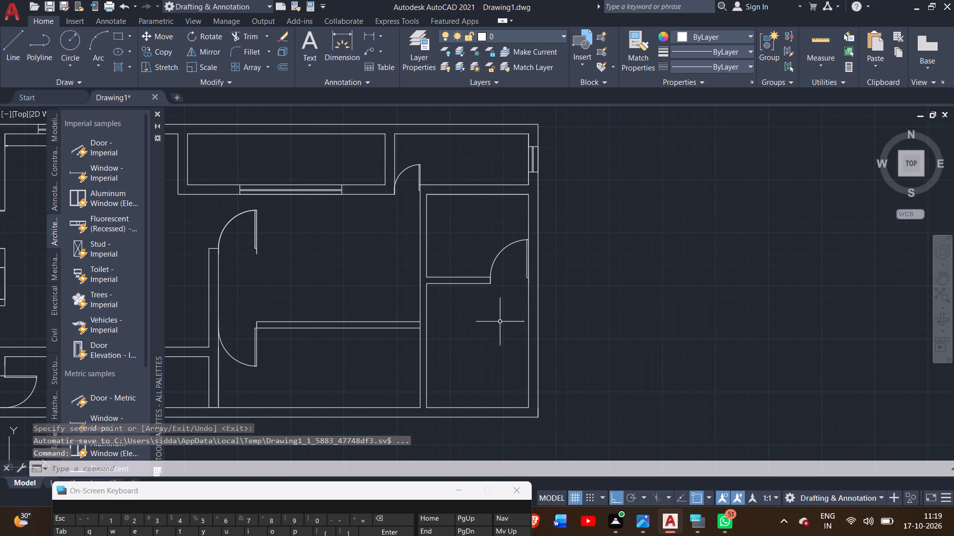
Copy the door beside the right-hand short partition from its leaf-side jamb end onto that same point at the outer wall.
{"action": "scroll", "coordinate": [520, 287], "scroll_direction": "up", "scroll_amount": 2}
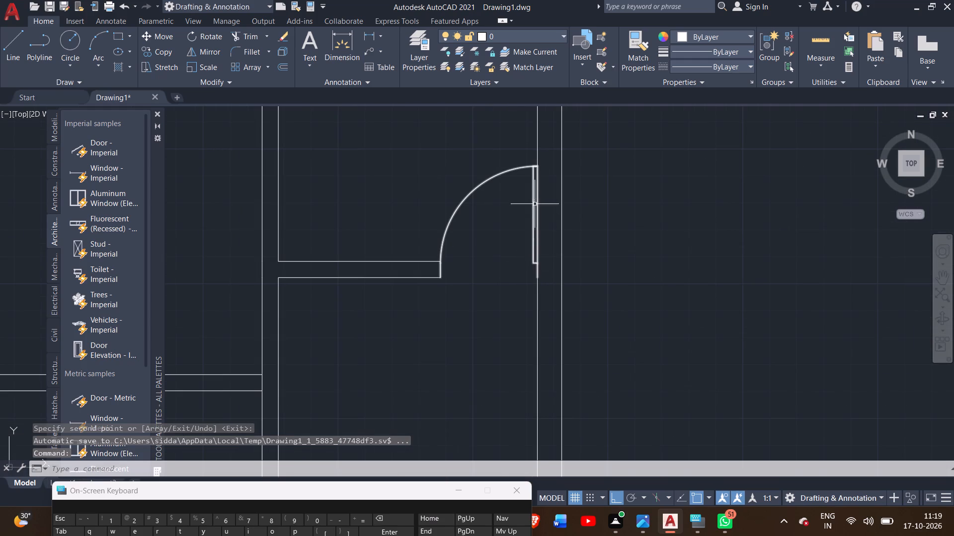
{"action": "left_click", "coordinate": [532, 183]}
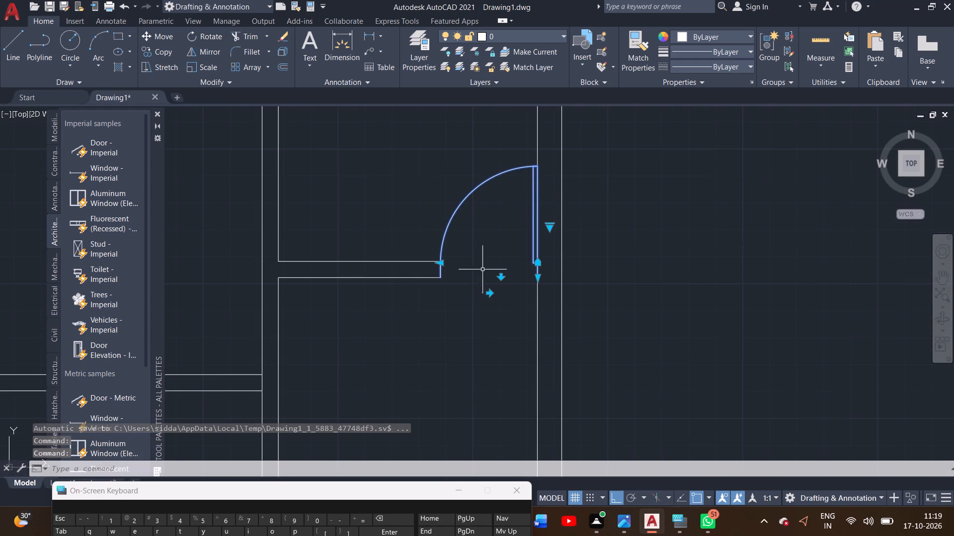
{"action": "left_click_drag", "start_coordinate": [142, 39], "coordinate": [144, 48]}
{"action": "left_click", "coordinate": [144, 48]}
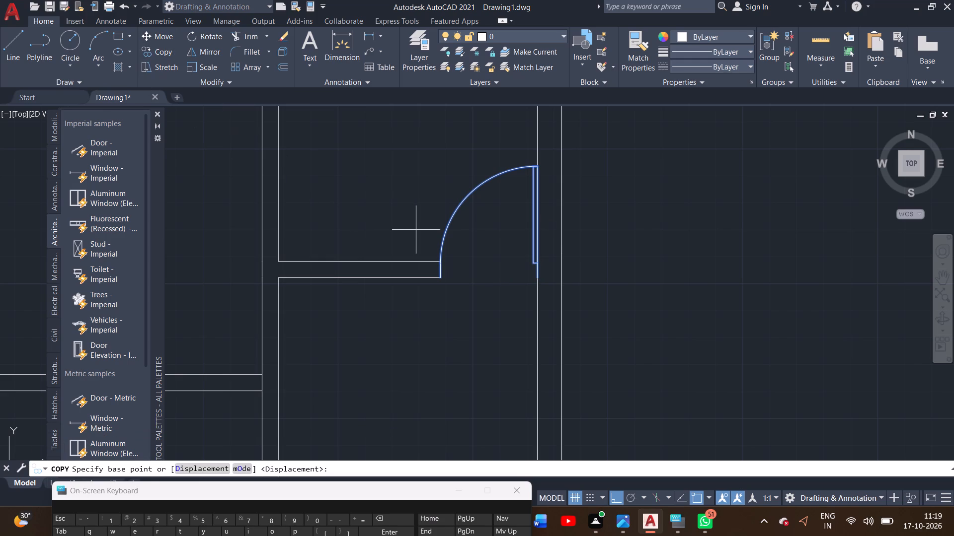
{"action": "left_click", "coordinate": [537, 280]}
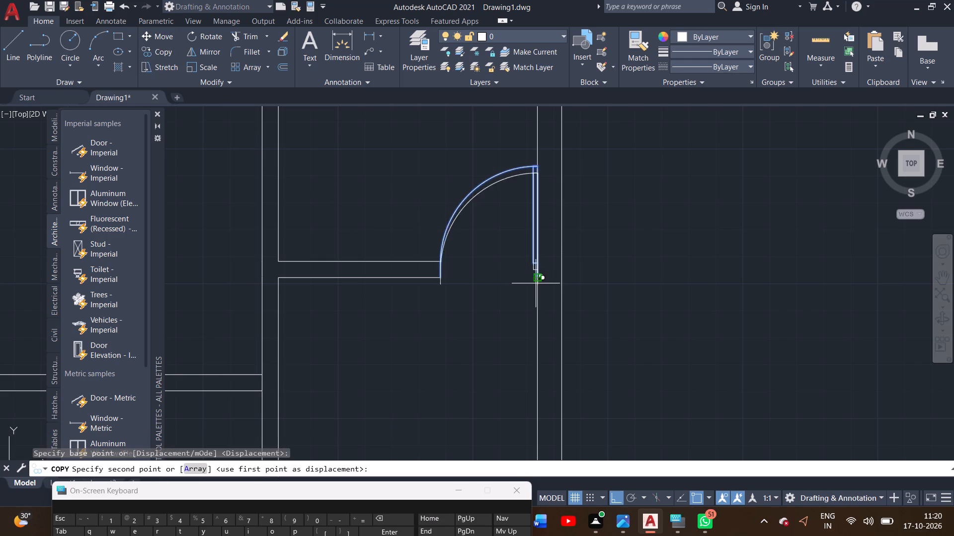
{"action": "left_click", "coordinate": [536, 280]}
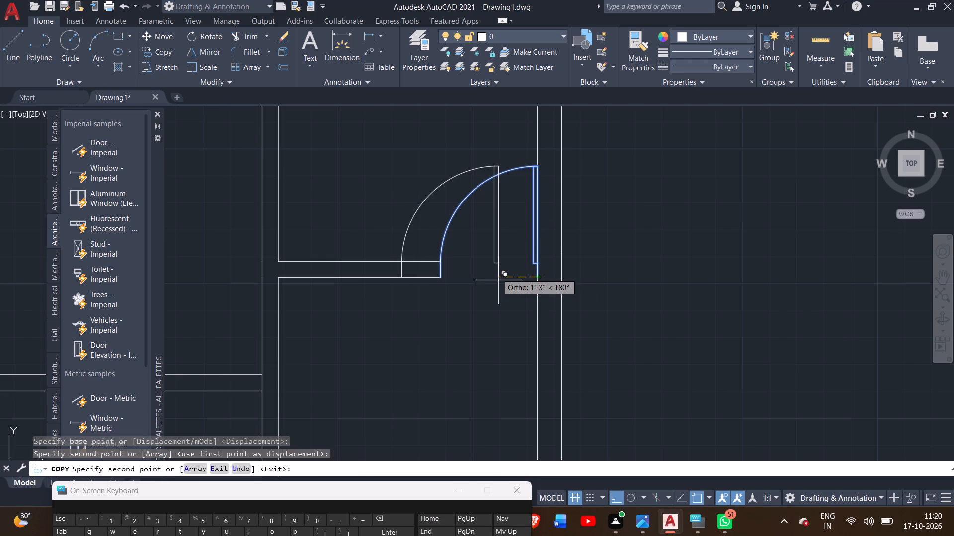
{"action": "right_click", "coordinate": [506, 260]}
{"action": "double_click", "coordinate": [524, 270]}
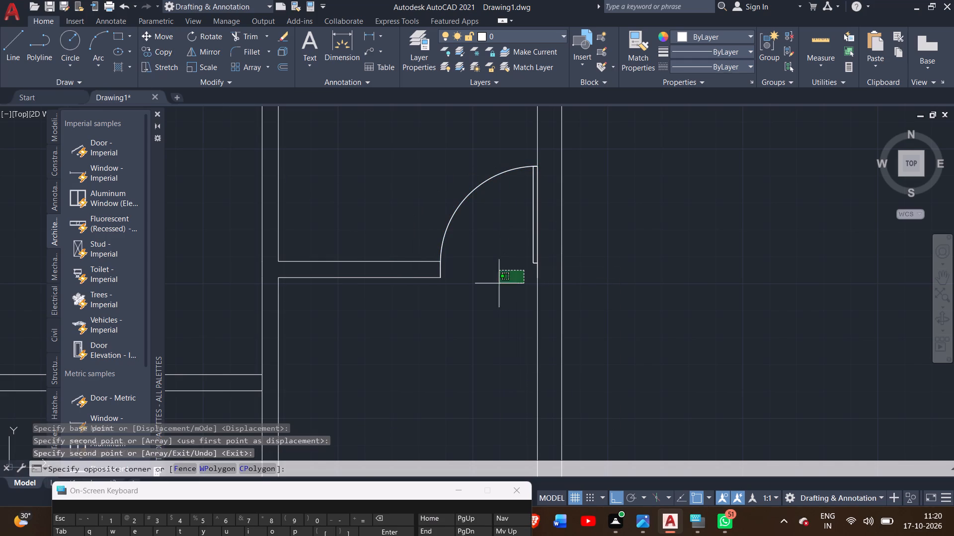
{"action": "left_click", "coordinate": [493, 273]}
{"action": "scroll", "coordinate": [499, 283], "scroll_direction": "down", "scroll_amount": 2}
{"action": "middle_click_drag", "start_coordinate": [490, 312], "coordinate": [548, 293]}
{"action": "scroll", "coordinate": [500, 306], "scroll_direction": "down", "scroll_amount": 1}
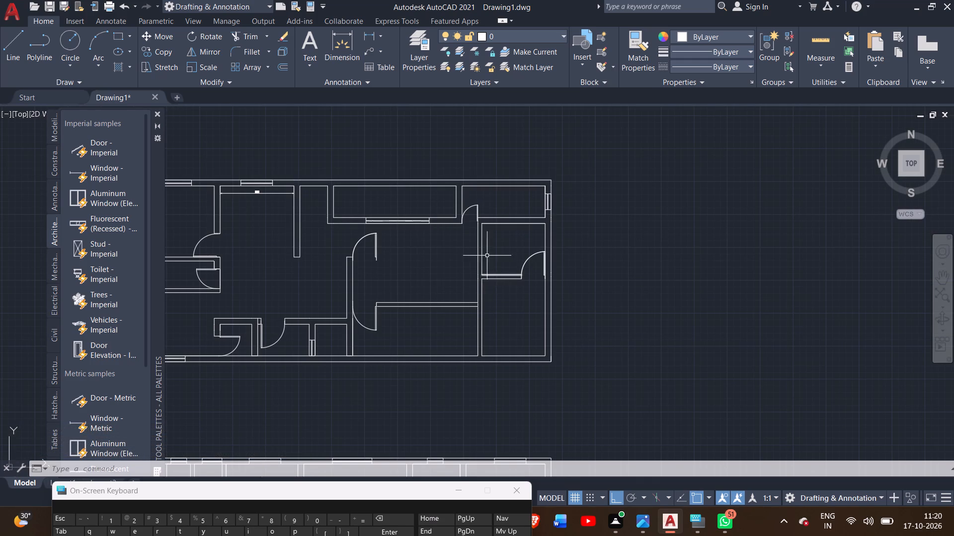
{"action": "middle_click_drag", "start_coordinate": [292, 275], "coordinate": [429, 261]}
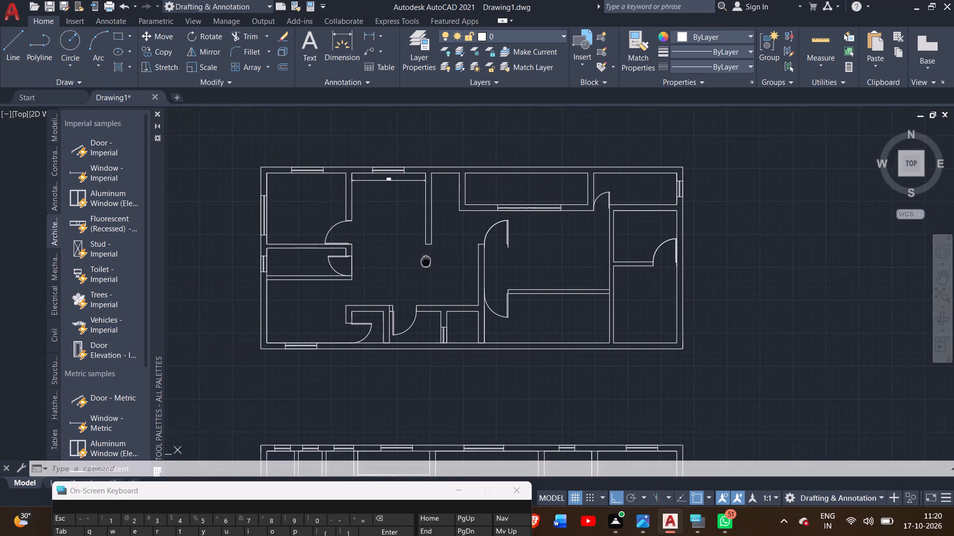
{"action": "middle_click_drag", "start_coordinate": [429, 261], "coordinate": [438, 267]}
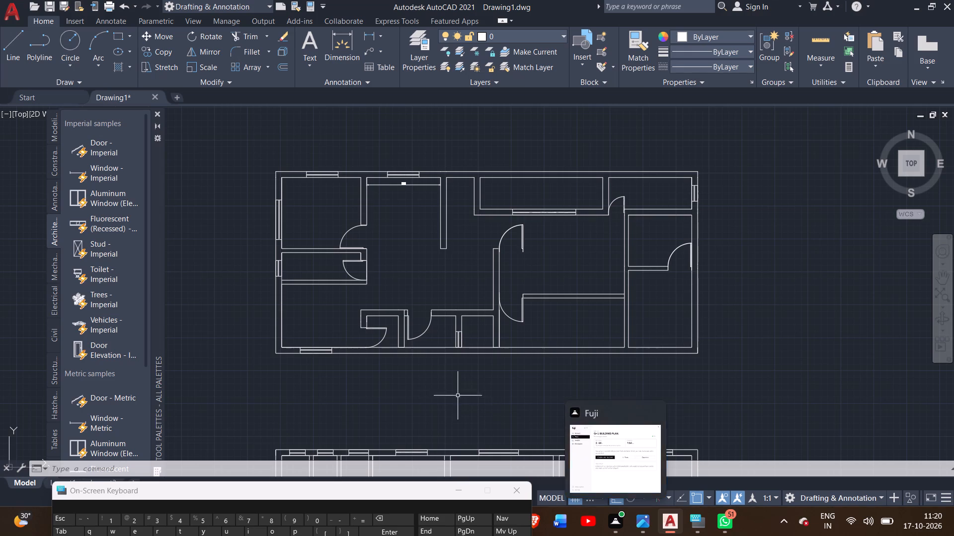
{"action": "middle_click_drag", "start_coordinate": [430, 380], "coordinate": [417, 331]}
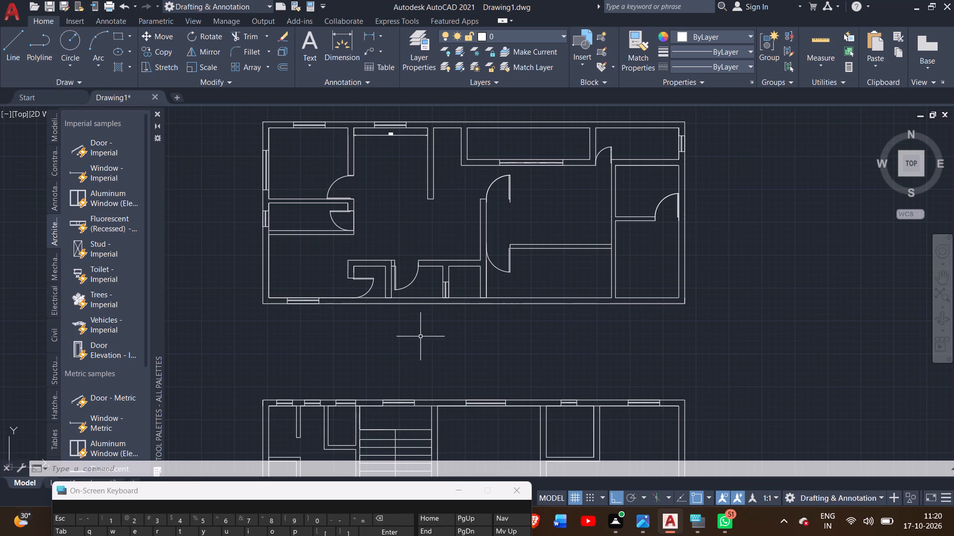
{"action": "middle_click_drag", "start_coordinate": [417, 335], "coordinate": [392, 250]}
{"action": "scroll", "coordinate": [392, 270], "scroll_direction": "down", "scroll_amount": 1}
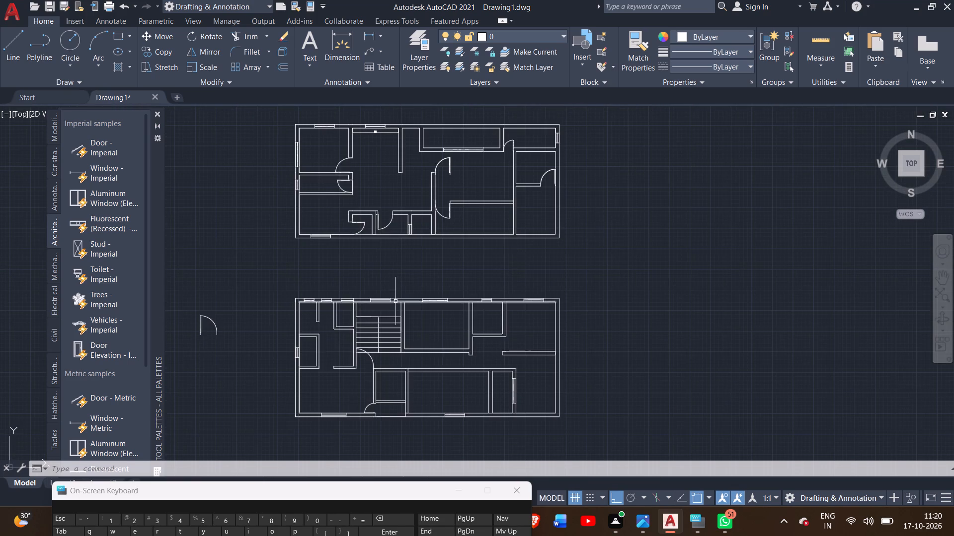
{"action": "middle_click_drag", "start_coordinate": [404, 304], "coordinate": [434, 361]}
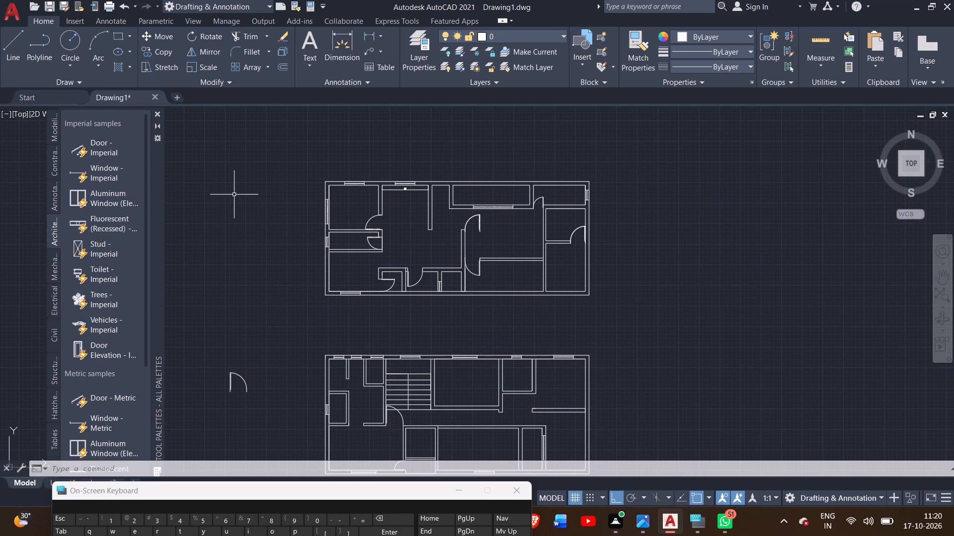
Place single-line text reading "BED ROOM" in the upper floor plan's top-left room, with height 8" and rotation 0.
{"action": "scroll", "coordinate": [343, 229], "scroll_direction": "up", "scroll_amount": 2}
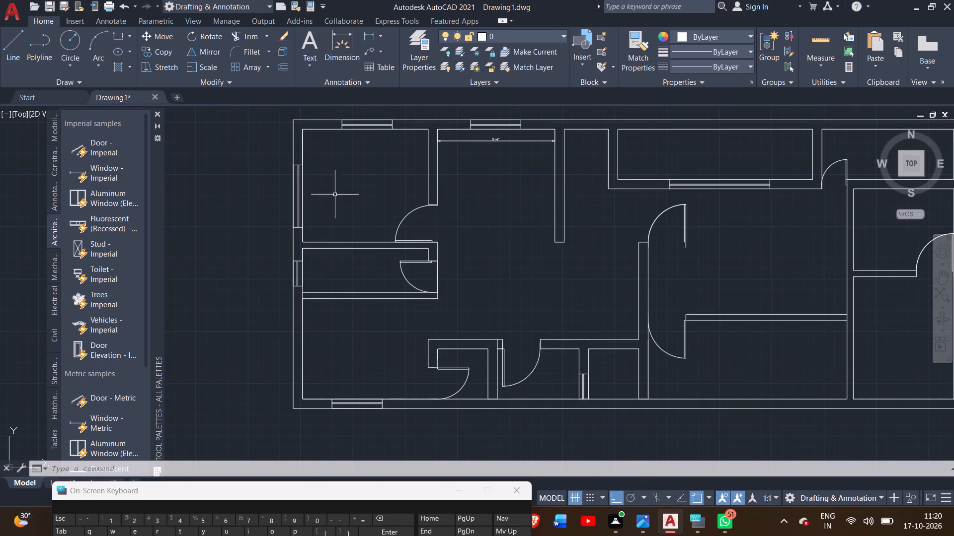
{"action": "middle_click_drag", "start_coordinate": [332, 186], "coordinate": [361, 211]}
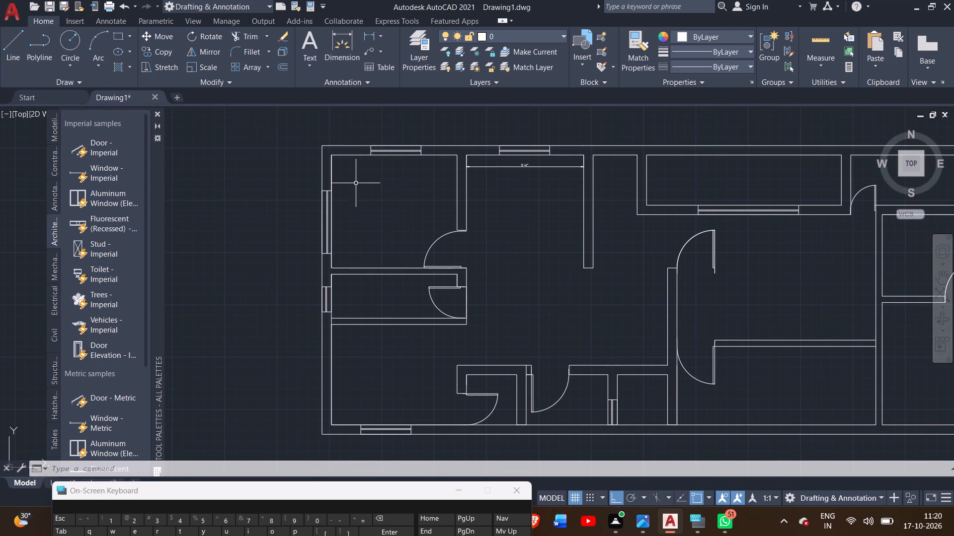
{"action": "type", "text": "te"}
{"action": "key", "text": "x"}
{"action": "key", "text": "t"}
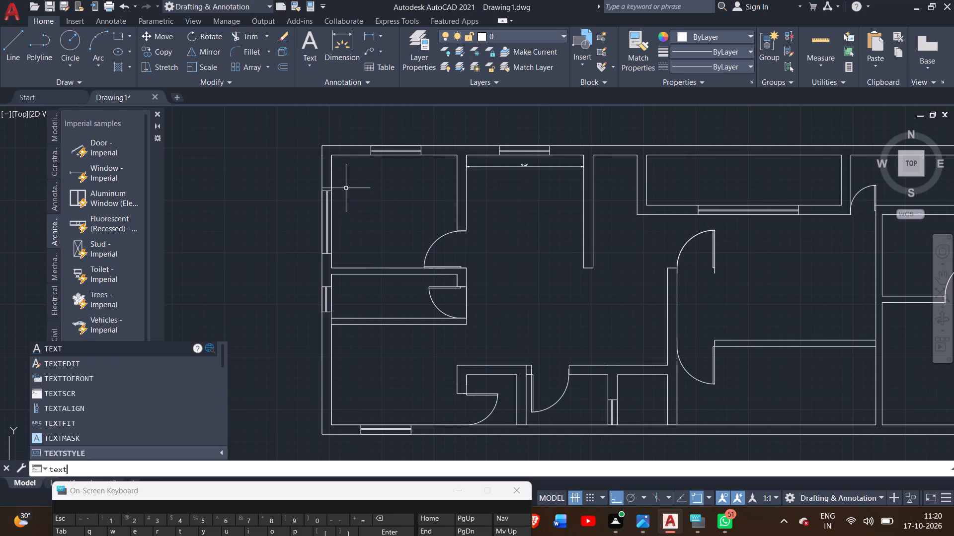
{"action": "key", "text": "Return"}
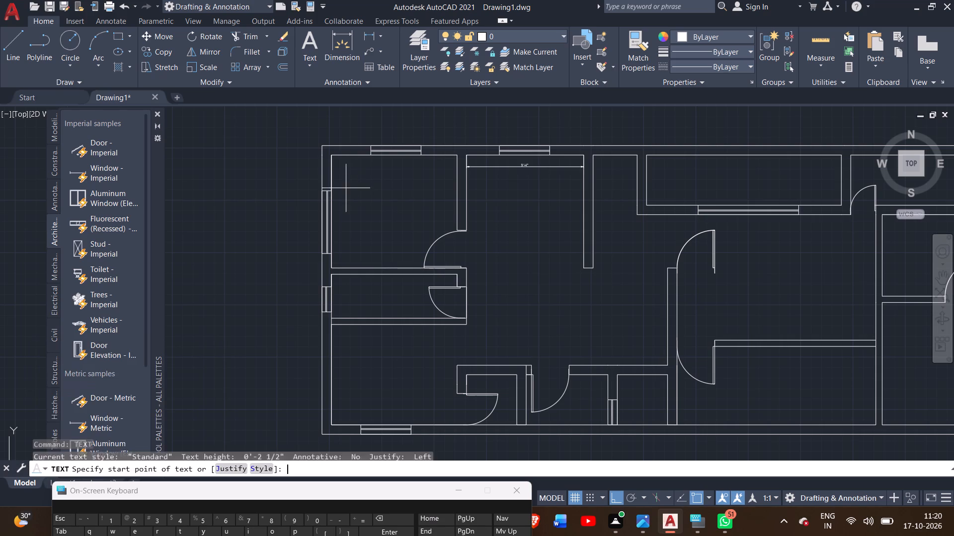
{"action": "scroll", "coordinate": [350, 164], "scroll_direction": "up", "scroll_amount": 2}
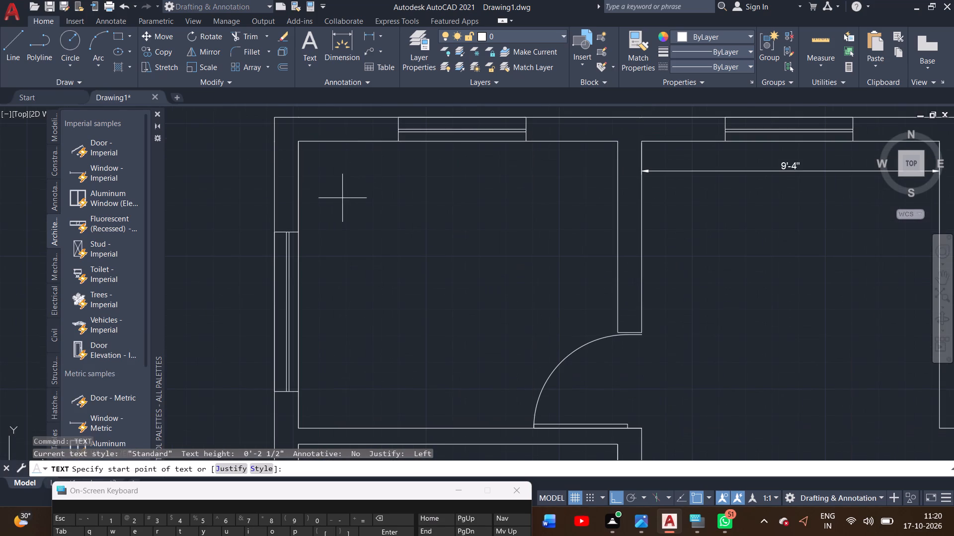
{"action": "left_click", "coordinate": [336, 212]}
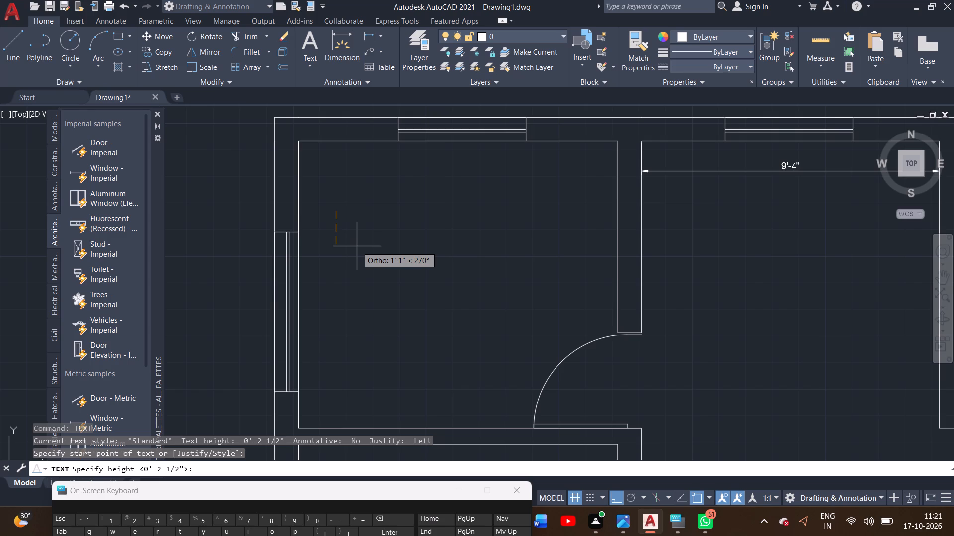
{"action": "key", "text": "8"}
{"action": "key", "text": "shift+quotedbl"}
{"action": "key", "text": "Return"}
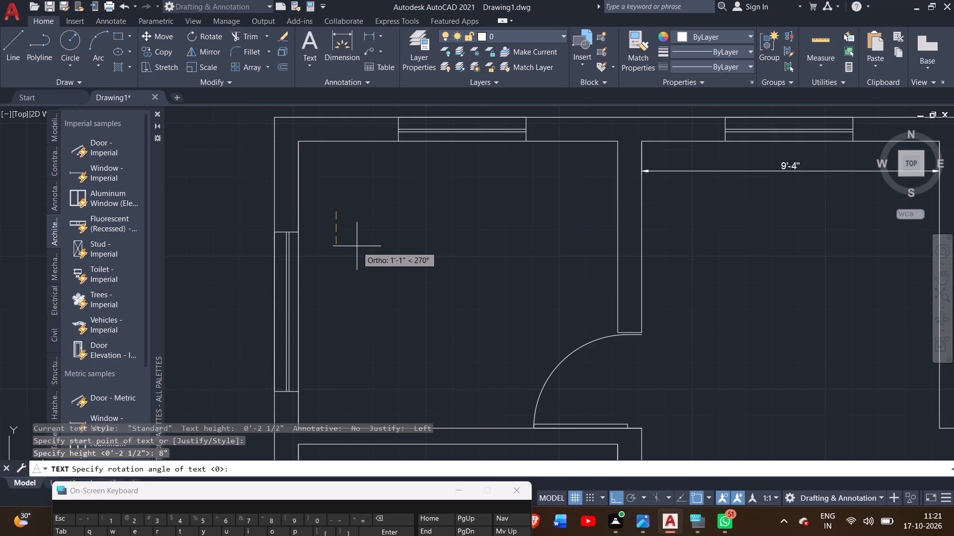
{"action": "key", "text": "0"}
{"action": "key", "text": "Return"}
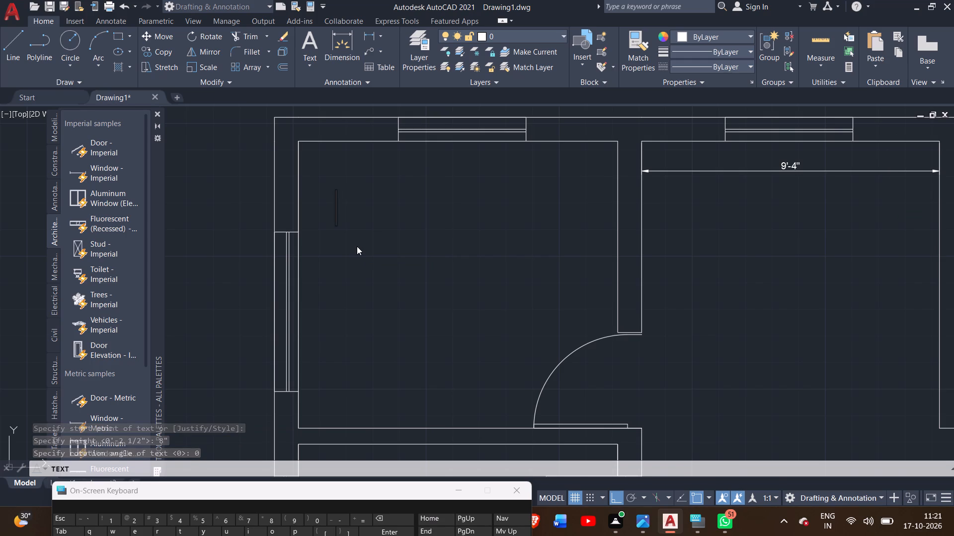
{"action": "key", "text": "b"}
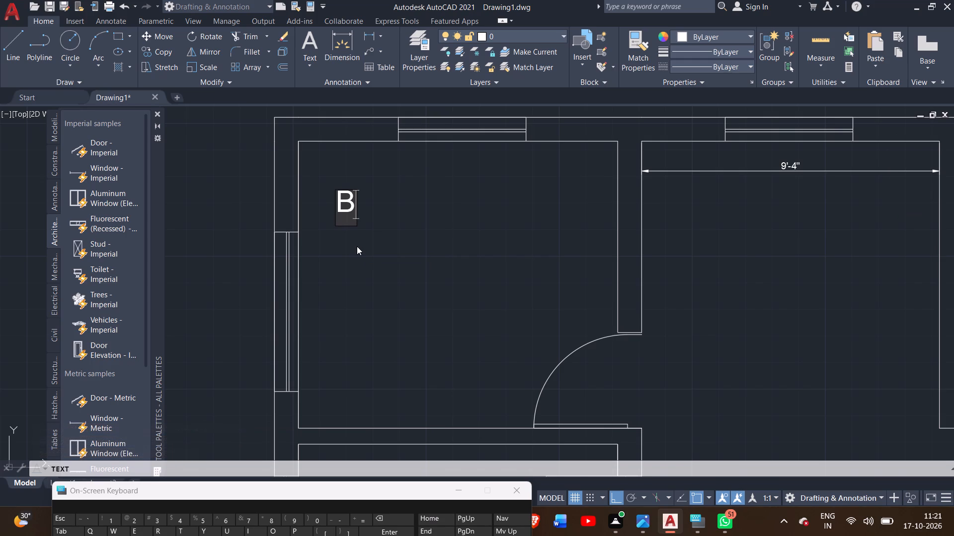
{"action": "type", "text": "ED"}
{"action": "key", "text": "space"}
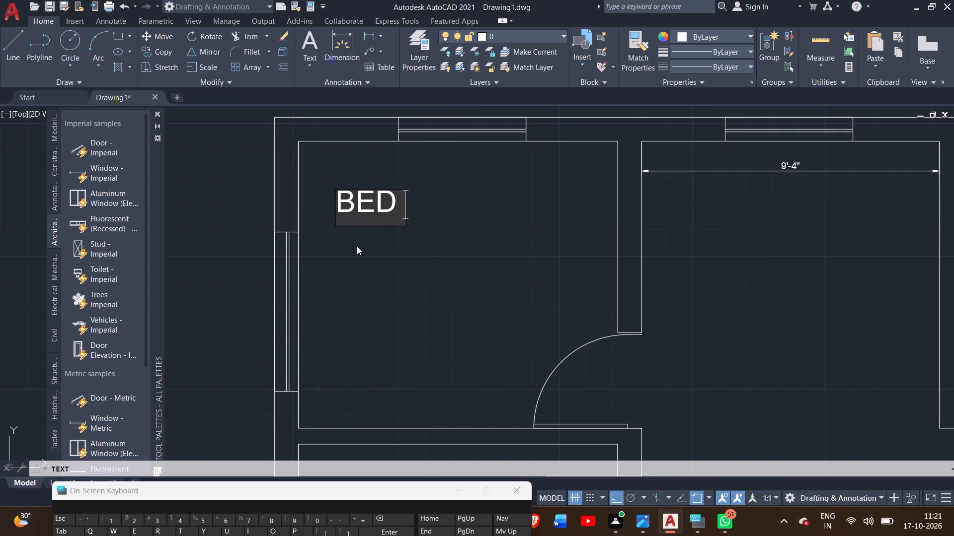
{"action": "type", "text": "ROOM"}
{"action": "key", "text": "space"}
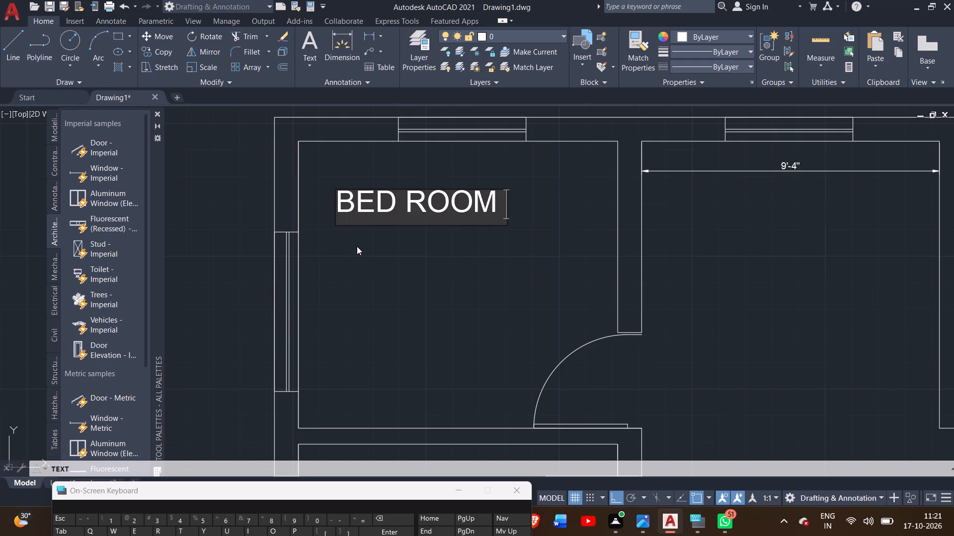
{"action": "key", "text": "Return"}
Add the room size 10'0" X9'0" as a second text line below the BED ROOM label.
{"action": "type", "text": "10'"}
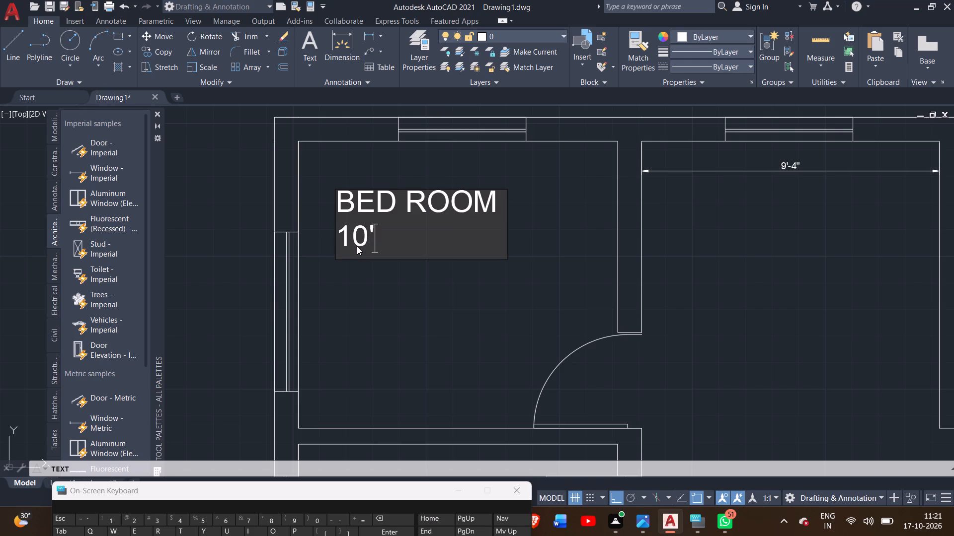
{"action": "key", "text": "0"}
{"action": "type", "text": "\" X"}
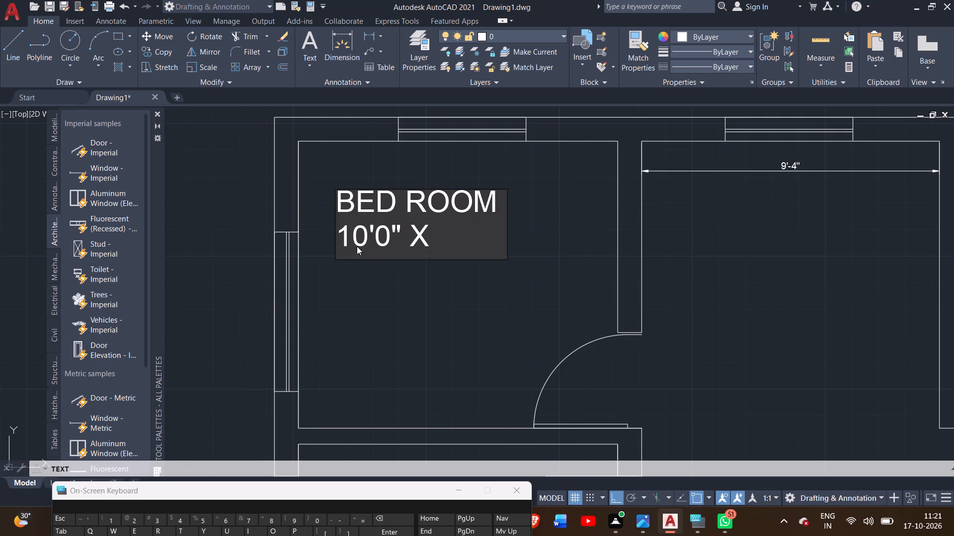
{"action": "type", "text": "9'"}
{"action": "key", "text": "0"}
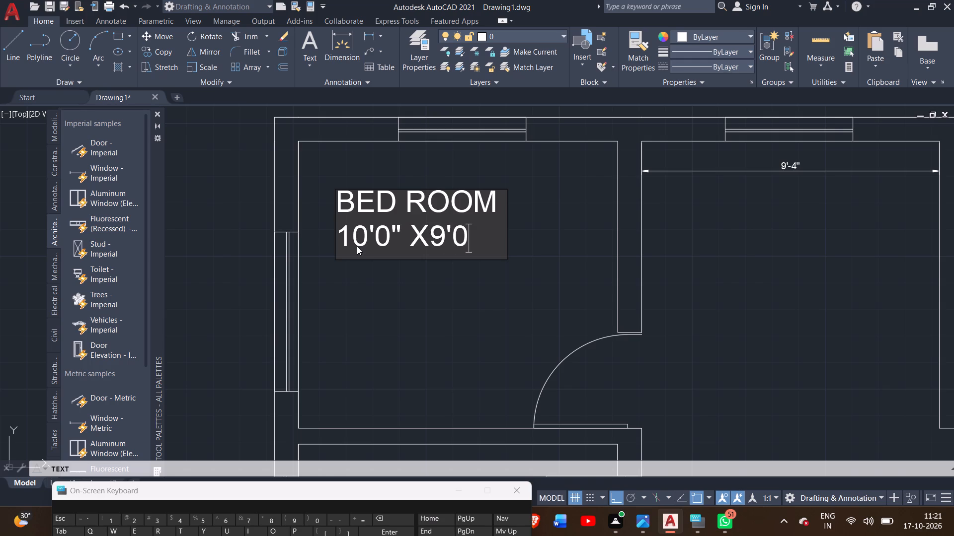
{"action": "key", "text": "shift+quotedbl"}
{"action": "key", "text": "Return"}
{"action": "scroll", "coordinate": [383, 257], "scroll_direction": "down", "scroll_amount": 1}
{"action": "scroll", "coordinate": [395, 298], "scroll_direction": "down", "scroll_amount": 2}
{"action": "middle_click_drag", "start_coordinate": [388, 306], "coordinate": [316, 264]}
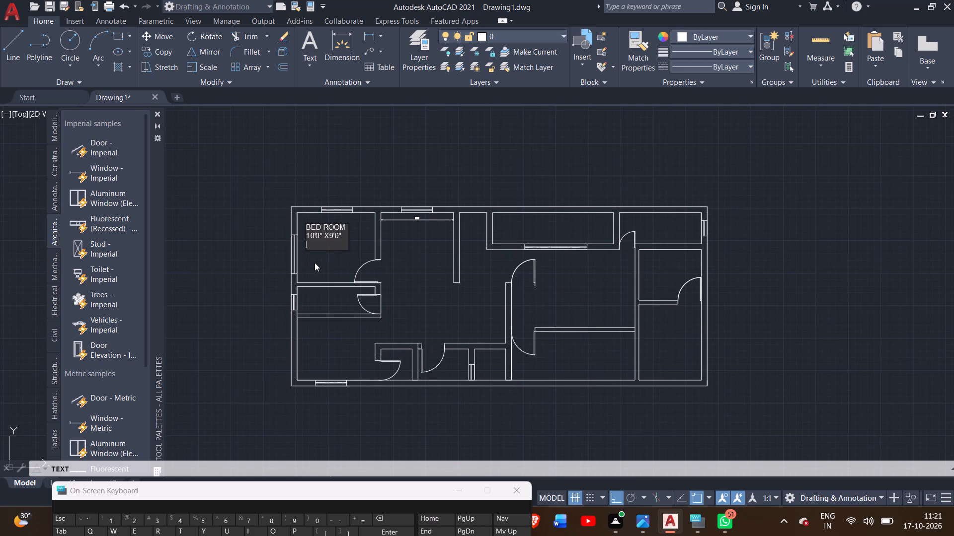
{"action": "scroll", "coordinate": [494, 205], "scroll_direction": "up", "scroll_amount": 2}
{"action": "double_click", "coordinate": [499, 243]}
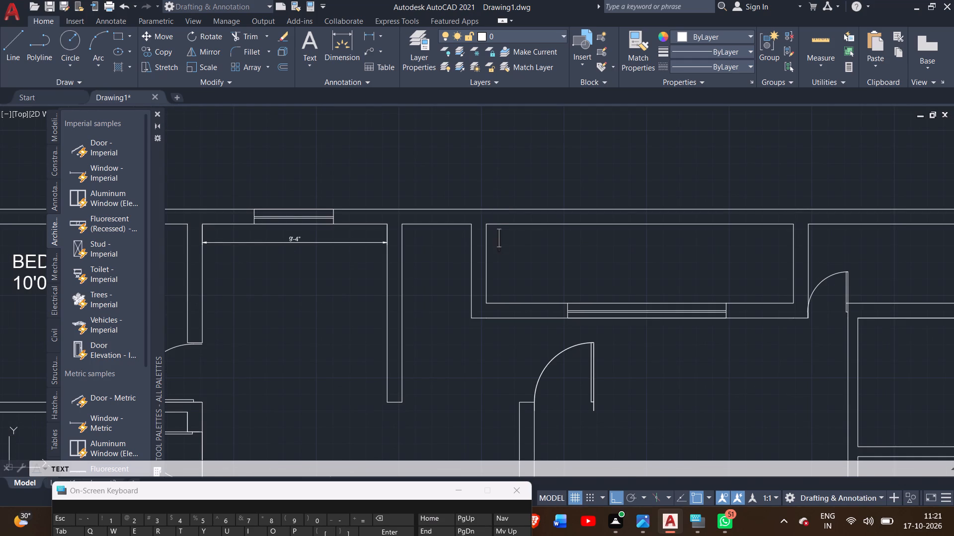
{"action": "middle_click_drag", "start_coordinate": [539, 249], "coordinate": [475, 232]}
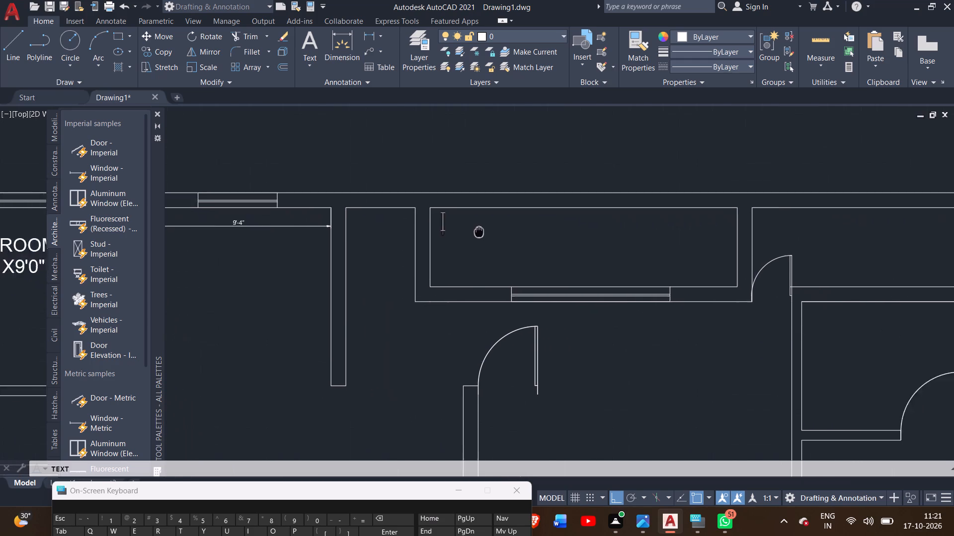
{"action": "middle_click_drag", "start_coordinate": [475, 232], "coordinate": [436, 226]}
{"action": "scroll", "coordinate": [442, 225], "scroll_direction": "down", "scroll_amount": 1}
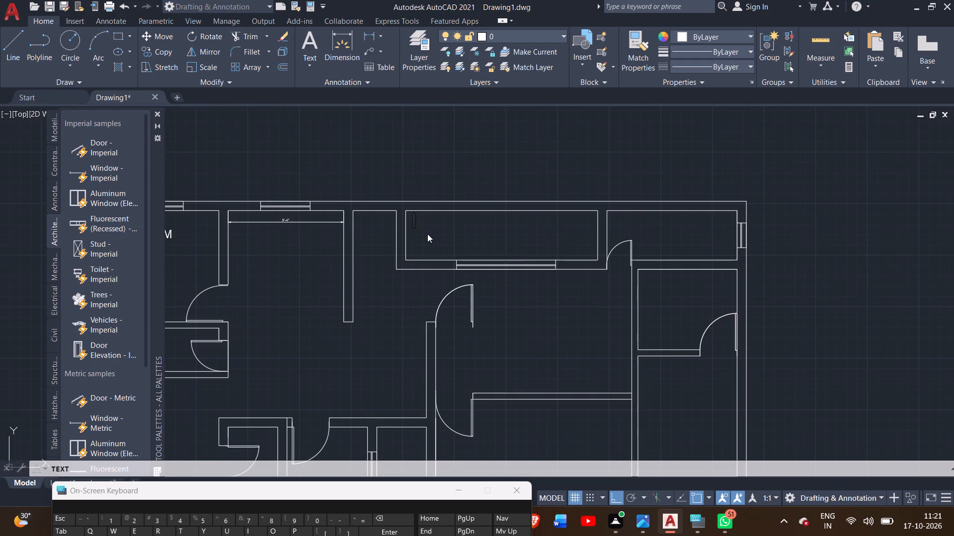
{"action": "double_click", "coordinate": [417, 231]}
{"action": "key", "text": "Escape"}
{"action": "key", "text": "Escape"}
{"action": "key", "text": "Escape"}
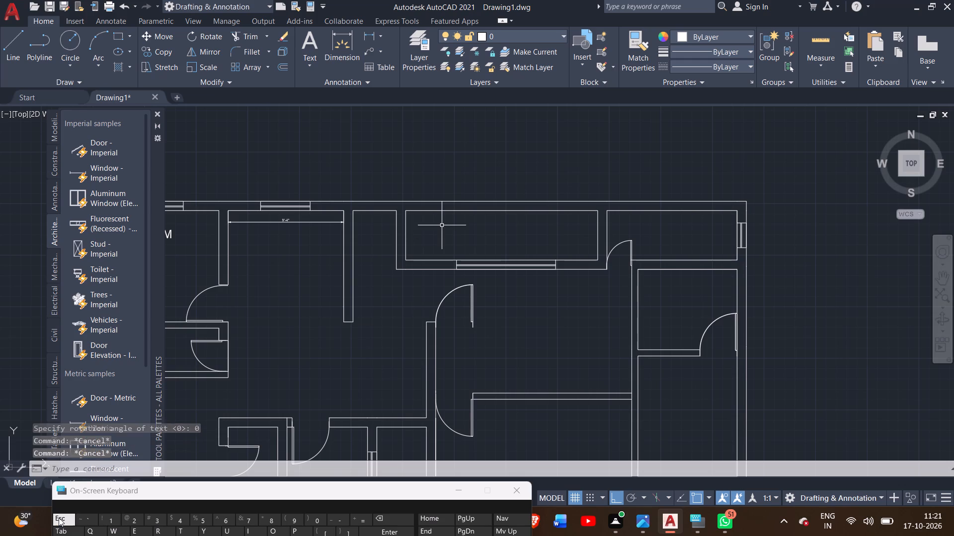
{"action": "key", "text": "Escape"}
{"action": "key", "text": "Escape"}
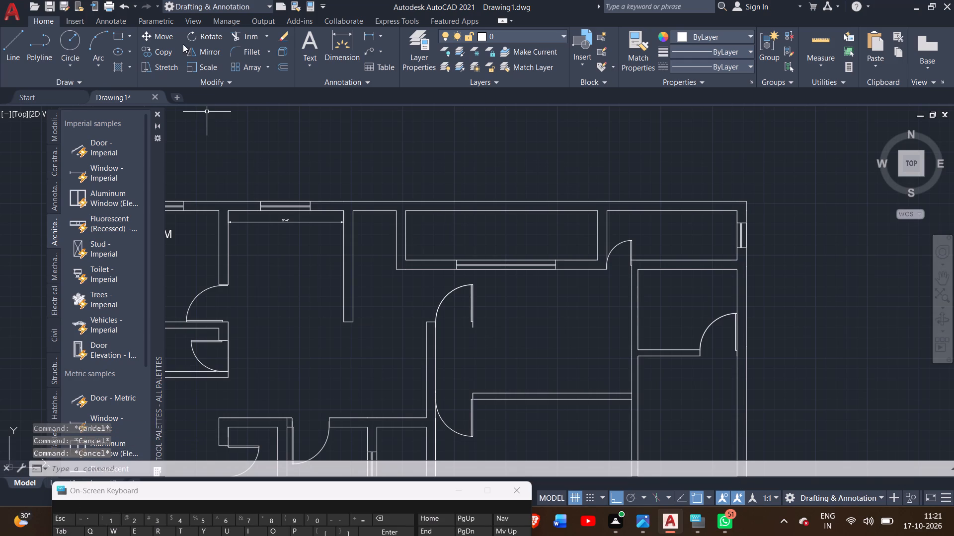
Dimension the inner length of the long narrow room along the top wall, with the dimension line just below the wall.
{"action": "left_click", "coordinate": [332, 41]}
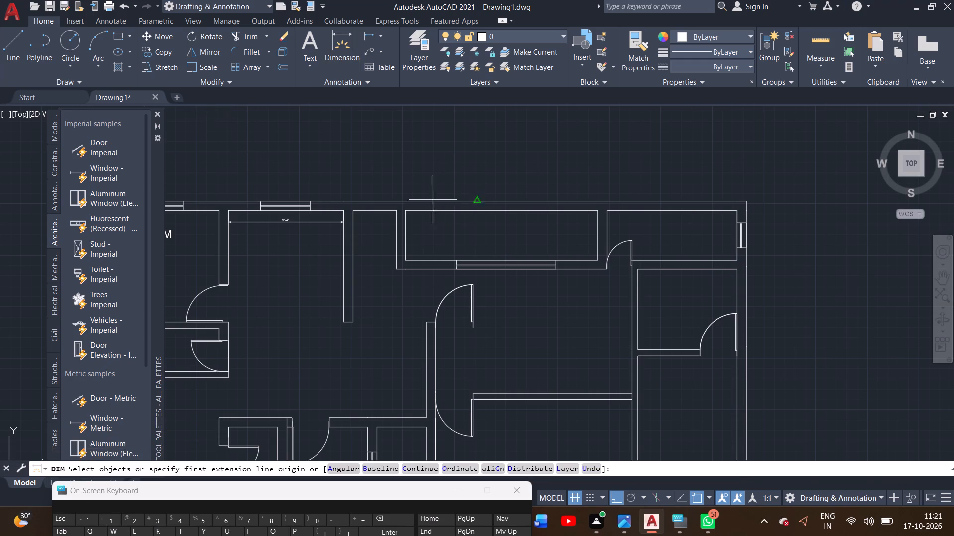
{"action": "scroll", "coordinate": [429, 228], "scroll_direction": "up", "scroll_amount": 3}
{"action": "left_click", "coordinate": [325, 152]}
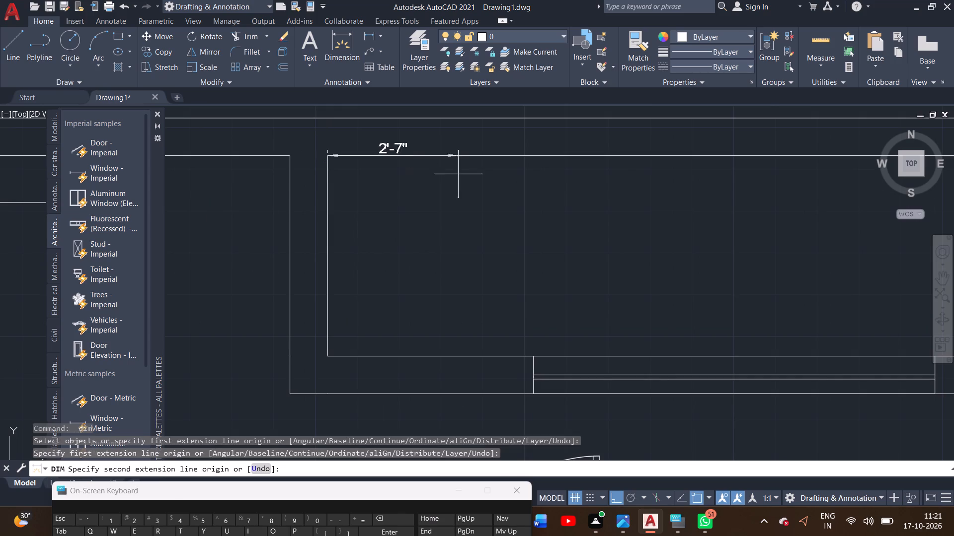
{"action": "scroll", "coordinate": [472, 178], "scroll_direction": "down", "scroll_amount": 2}
{"action": "middle_click_drag", "start_coordinate": [476, 182], "coordinate": [408, 175]}
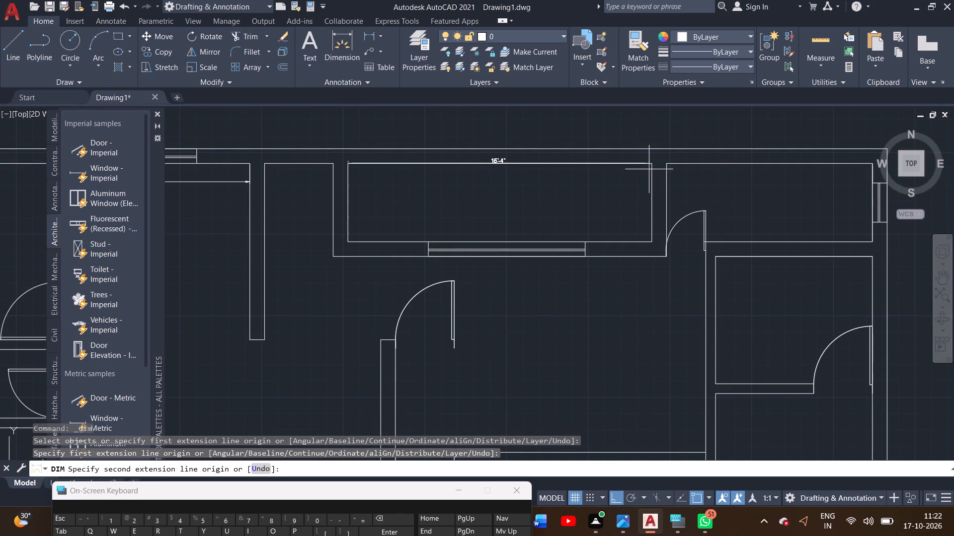
{"action": "left_click", "coordinate": [650, 166]}
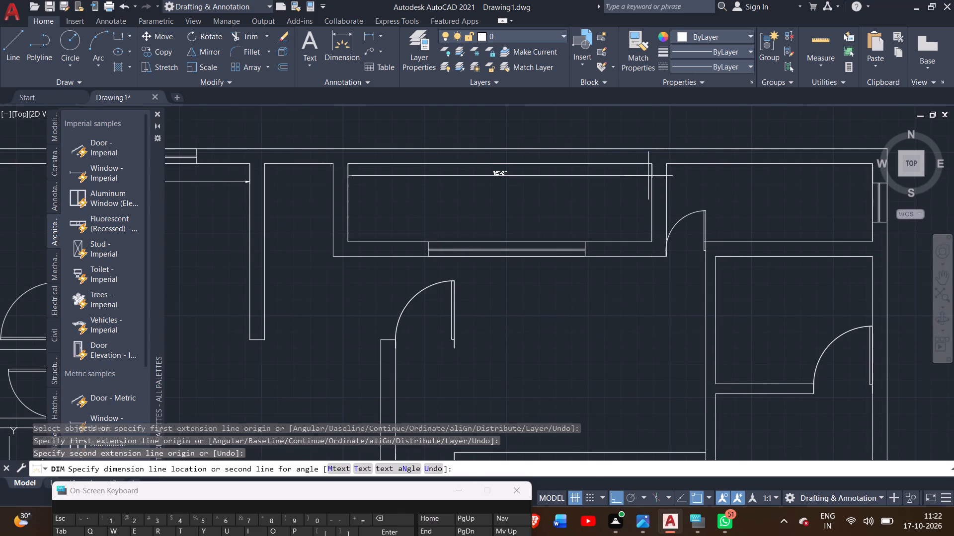
{"action": "left_click", "coordinate": [648, 176]}
{"action": "scroll", "coordinate": [654, 176], "scroll_direction": "up", "scroll_amount": 3}
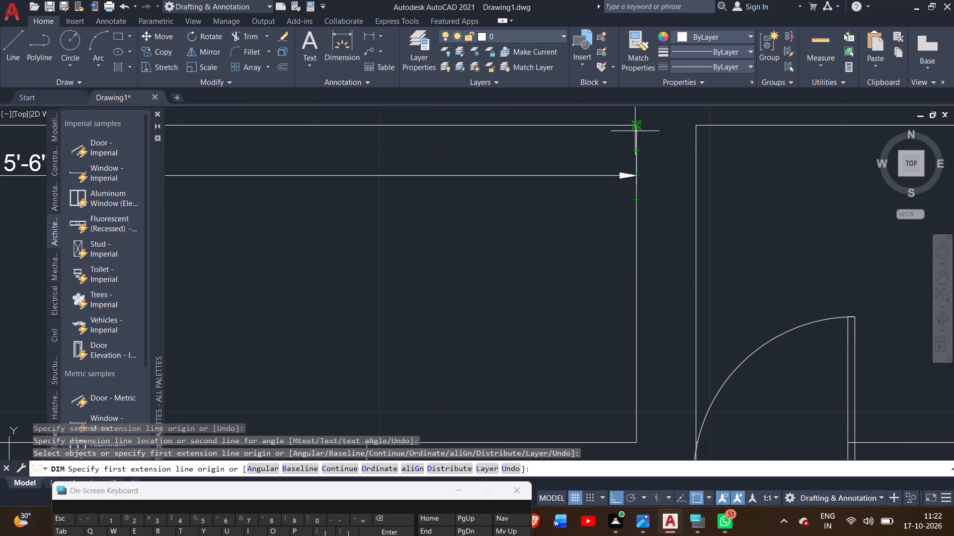
Dimension the inner depth of the upper plan's long narrow room along its right-hand wall, with the dimension line just inside the wall.
{"action": "left_click", "coordinate": [636, 127]}
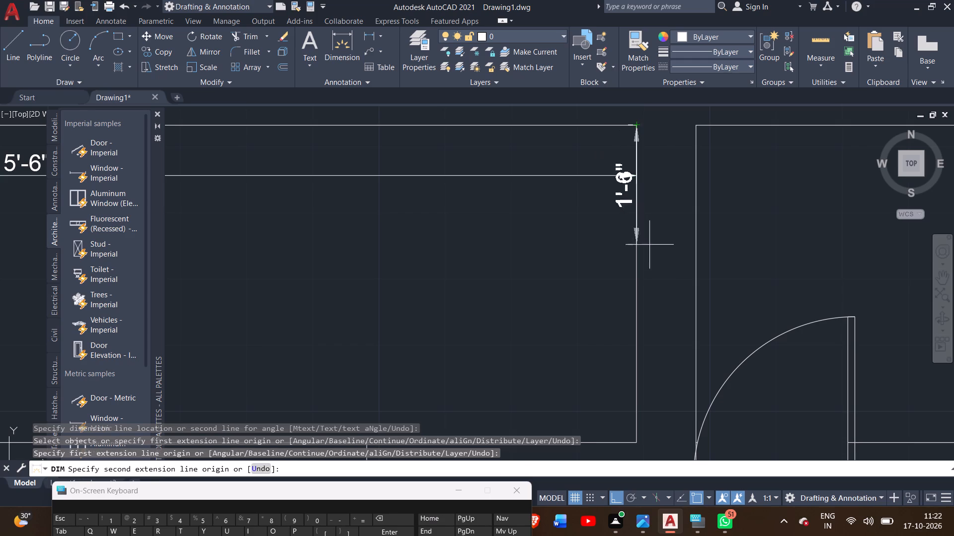
{"action": "scroll", "coordinate": [645, 324], "scroll_direction": "down", "scroll_amount": 1}
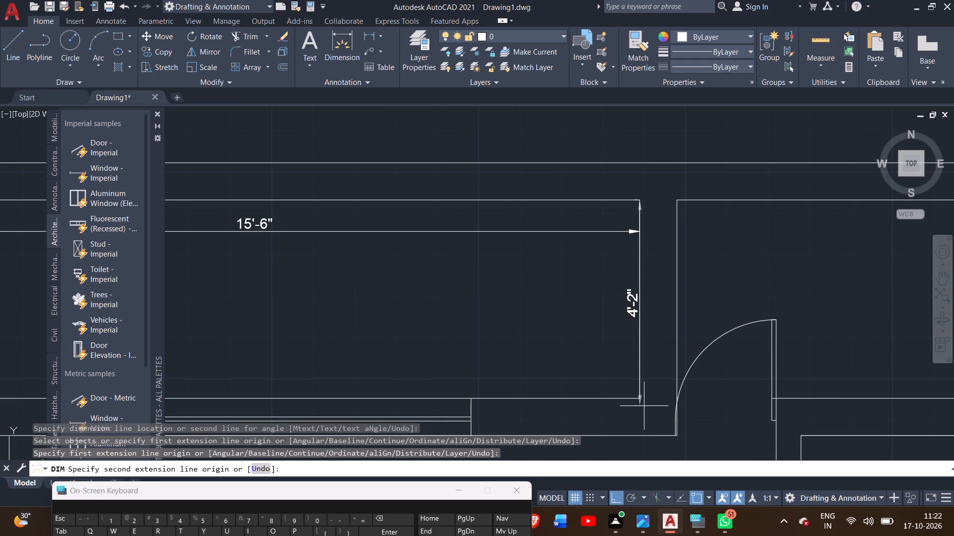
{"action": "double_click", "coordinate": [641, 399]}
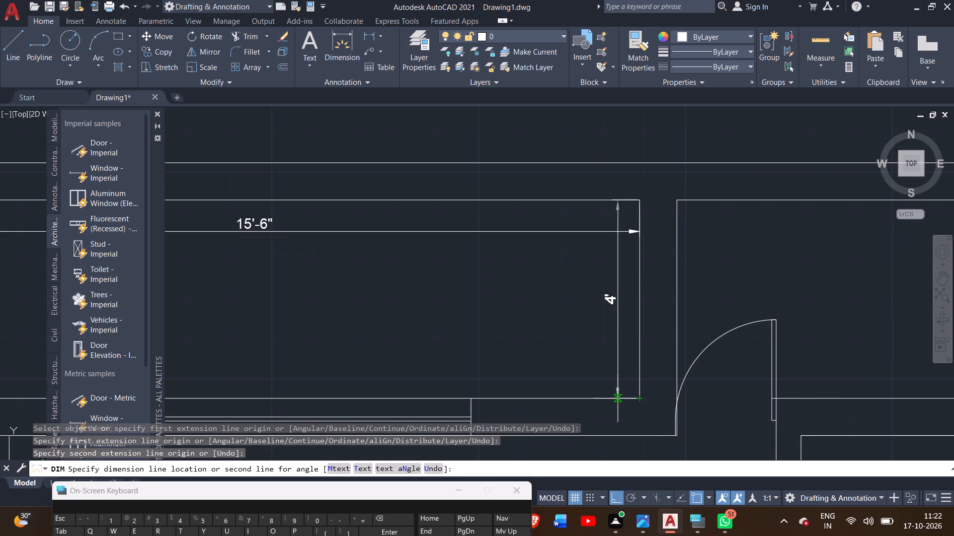
{"action": "left_click", "coordinate": [606, 393]}
Dimension the inner width of the lower plan's room beside the staircase along its top wall, with the dimension line just below the wall.
{"action": "scroll", "coordinate": [574, 371], "scroll_direction": "down", "scroll_amount": 1}
{"action": "middle_click_drag", "start_coordinate": [574, 371], "coordinate": [552, 202]}
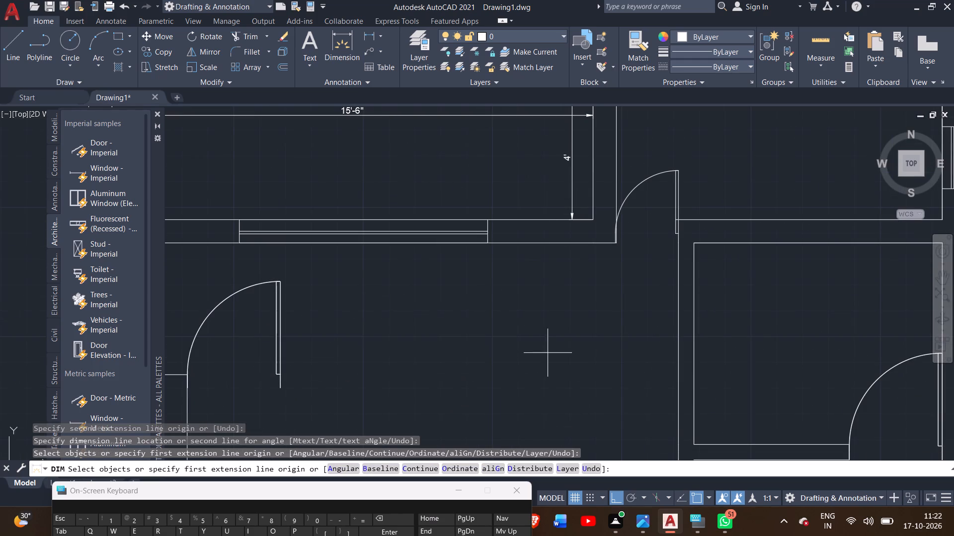
{"action": "middle_click_drag", "start_coordinate": [549, 353], "coordinate": [551, 247]}
{"action": "scroll", "coordinate": [560, 345], "scroll_direction": "down", "scroll_amount": 2}
{"action": "middle_click_drag", "start_coordinate": [567, 349], "coordinate": [564, 227]}
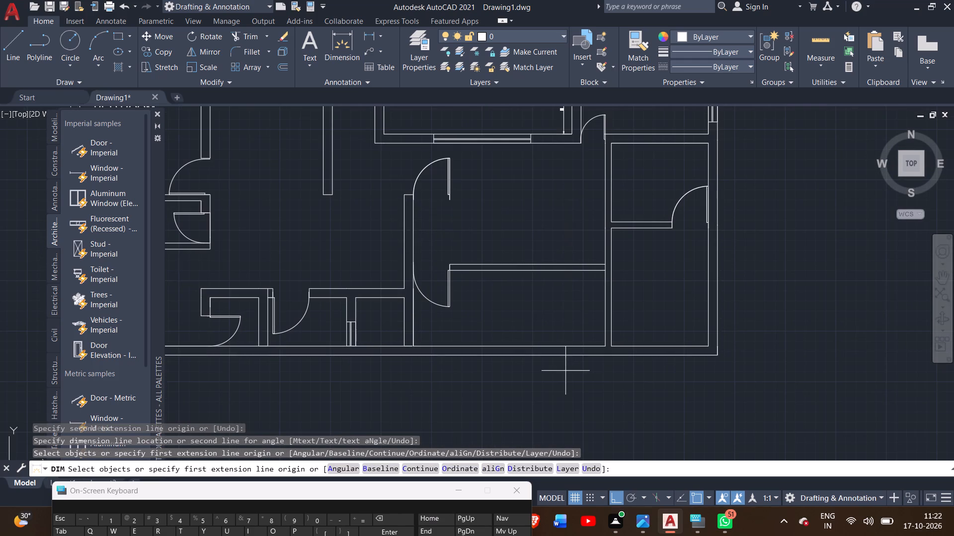
{"action": "middle_click_drag", "start_coordinate": [579, 259], "coordinate": [550, 0]}
{"action": "middle_click_drag", "start_coordinate": [470, 253], "coordinate": [505, 253]}
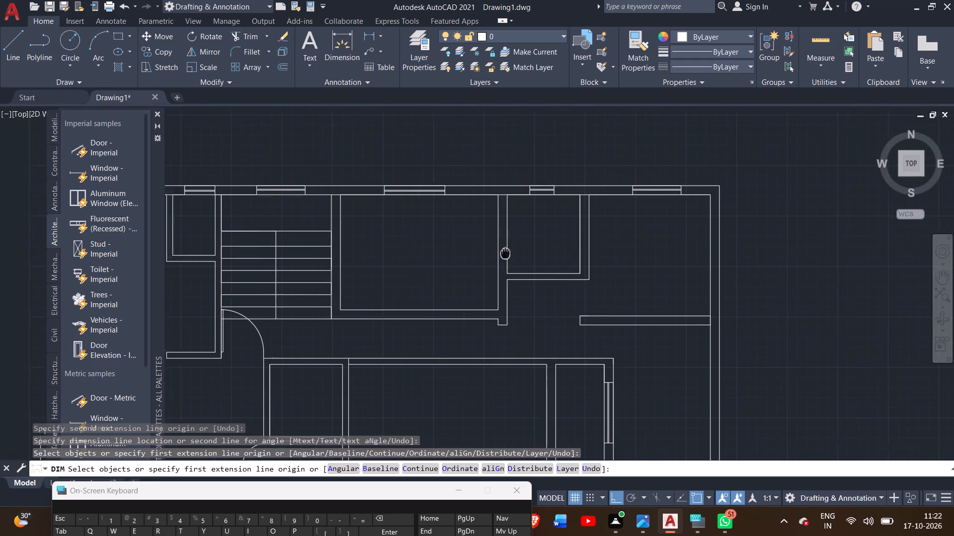
{"action": "middle_click_drag", "start_coordinate": [505, 253], "coordinate": [602, 285]}
{"action": "scroll", "coordinate": [462, 380], "scroll_direction": "up", "scroll_amount": 1}
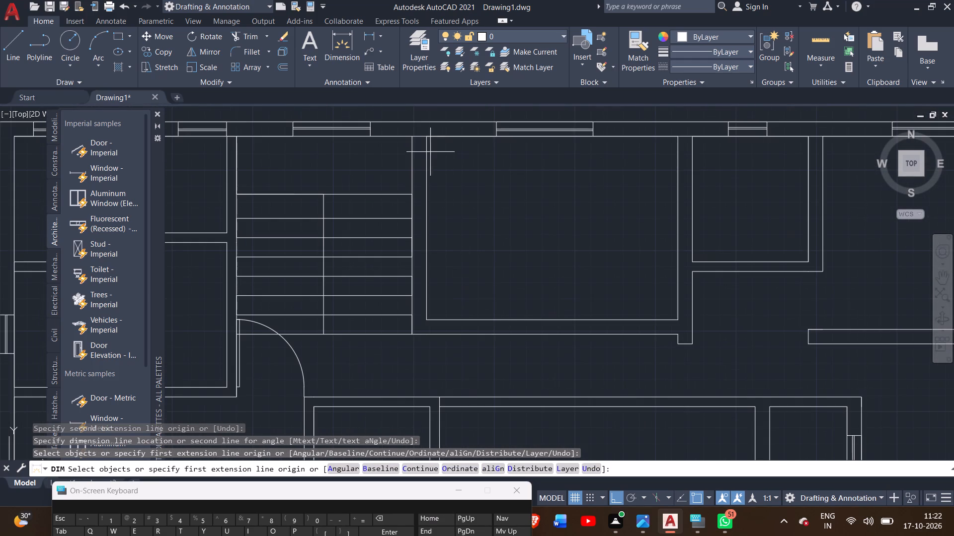
{"action": "left_click", "coordinate": [424, 137]}
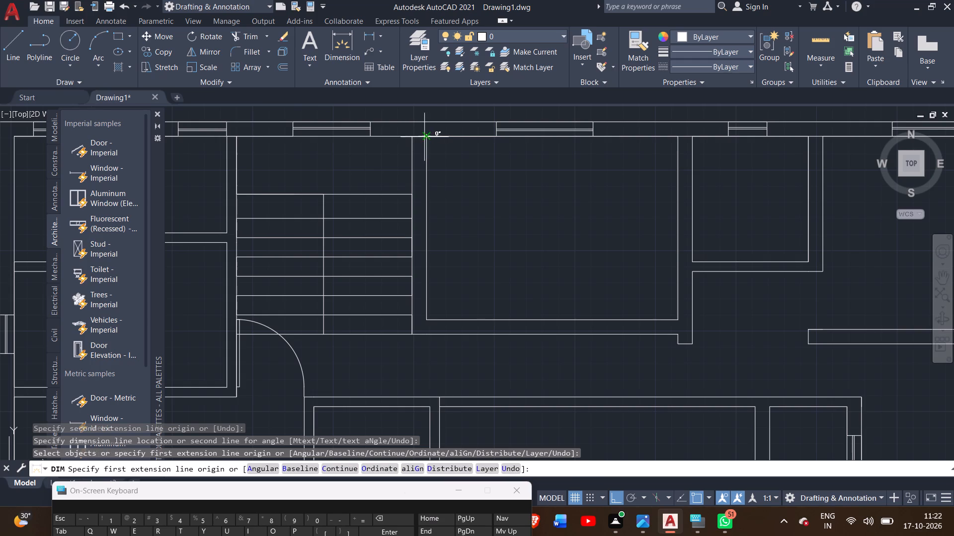
{"action": "left_click", "coordinate": [679, 139]}
{"action": "left_click", "coordinate": [659, 172]}
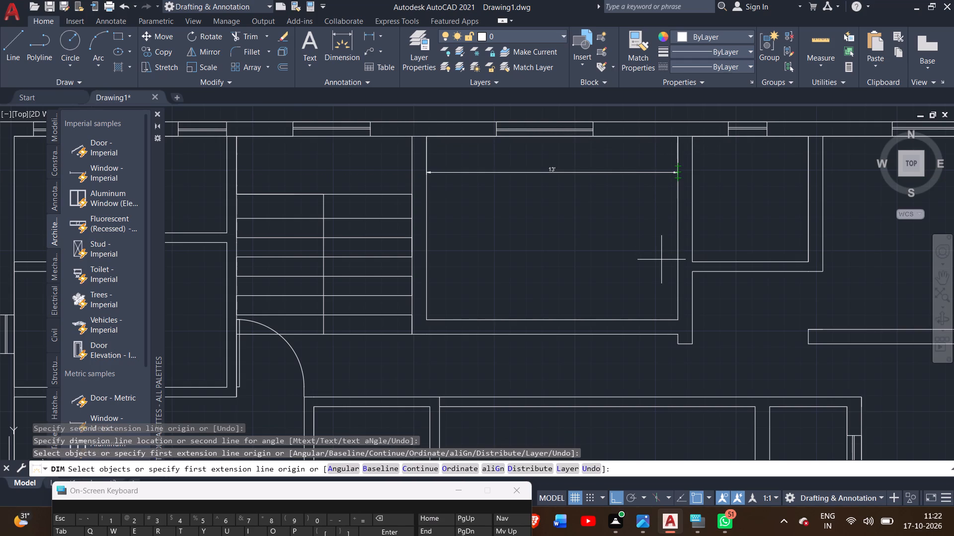
Dimension the inner length of the lower plan's bottom-middle room between its side walls, with the dimension line inside the room, and end dimensioning.
{"action": "scroll", "coordinate": [661, 260], "scroll_direction": "down", "scroll_amount": 1}
{"action": "middle_click_drag", "start_coordinate": [661, 260], "coordinate": [624, 159]}
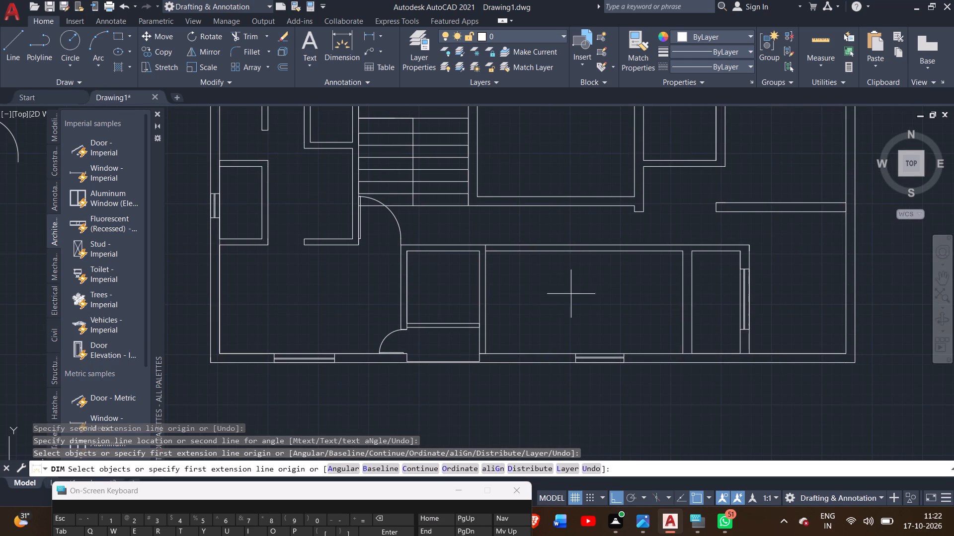
{"action": "scroll", "coordinate": [486, 256], "scroll_direction": "up", "scroll_amount": 2}
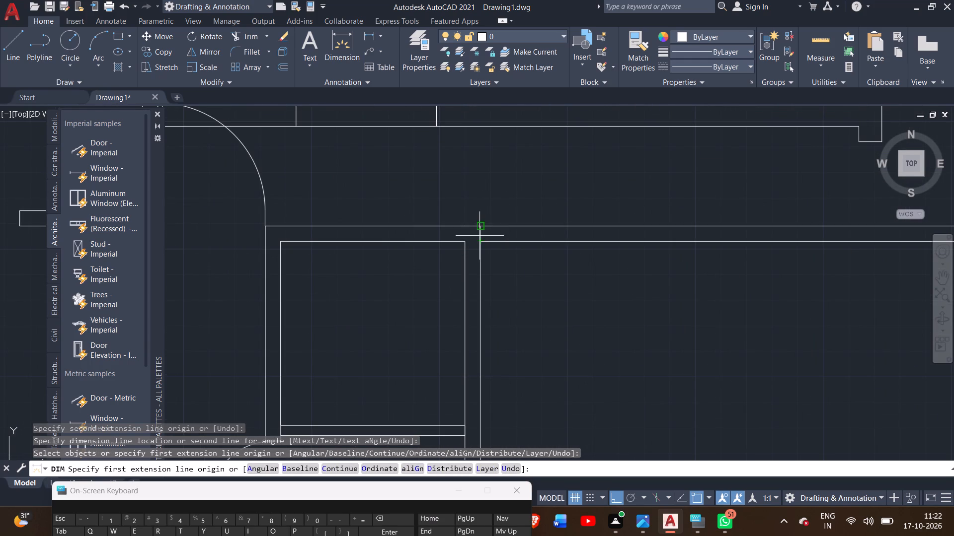
{"action": "left_click", "coordinate": [479, 241]}
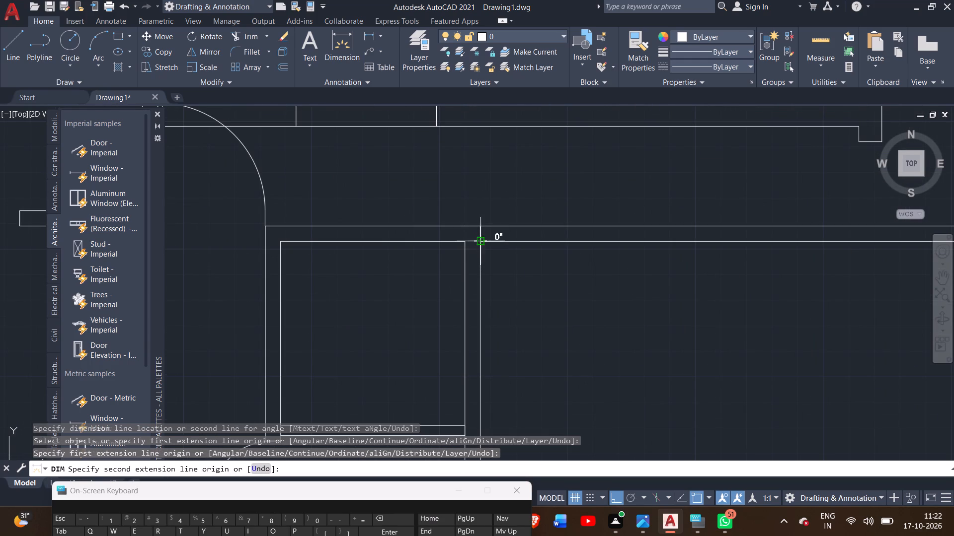
{"action": "scroll", "coordinate": [633, 284], "scroll_direction": "down", "scroll_amount": 1}
{"action": "middle_click_drag", "start_coordinate": [636, 286], "coordinate": [469, 286]}
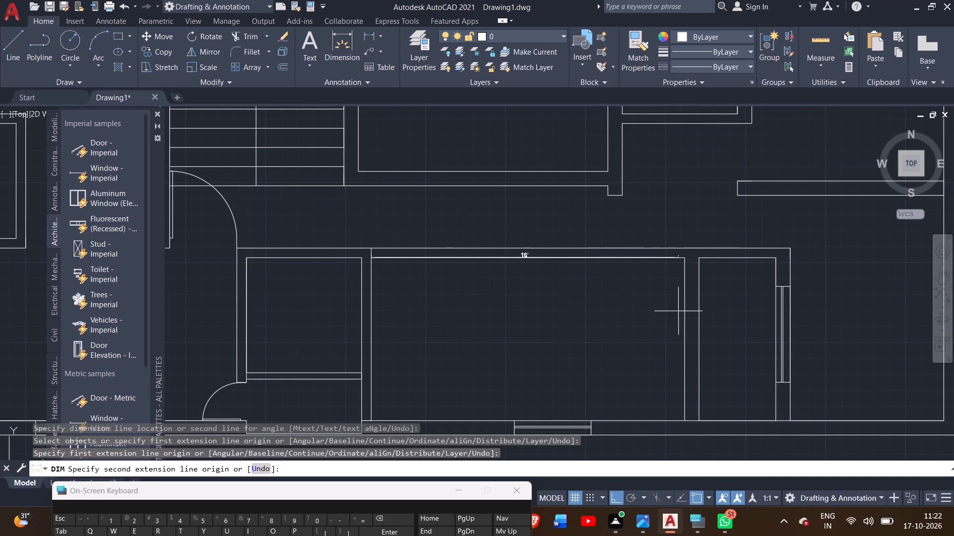
{"action": "double_click", "coordinate": [685, 261]}
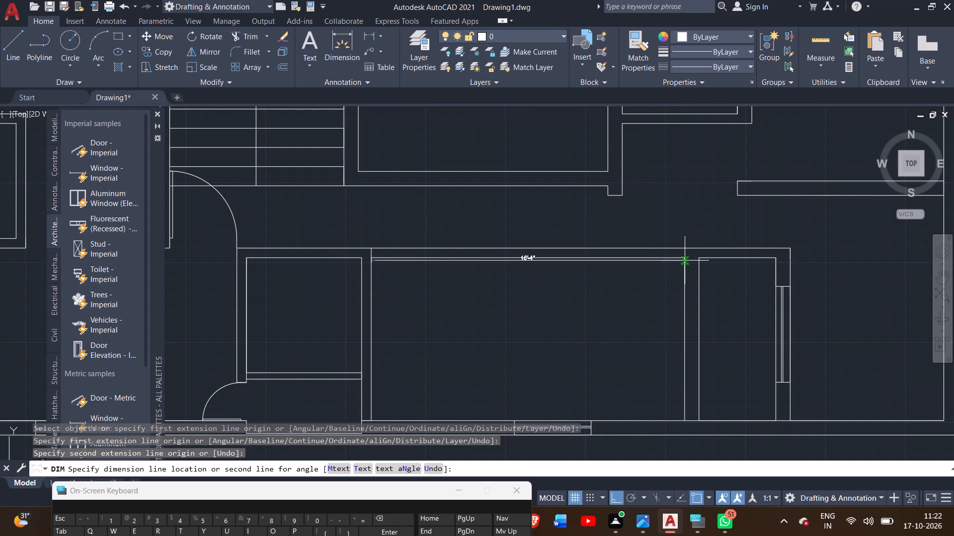
{"action": "double_click", "coordinate": [666, 310]}
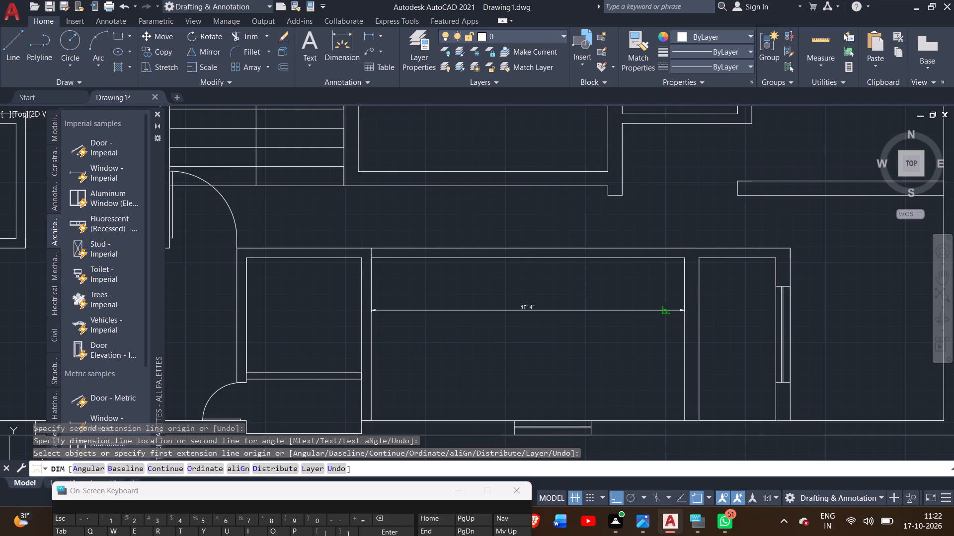
{"action": "scroll", "coordinate": [578, 350], "scroll_direction": "down", "scroll_amount": 1}
{"action": "middle_click_drag", "start_coordinate": [578, 350], "coordinate": [755, 337]}
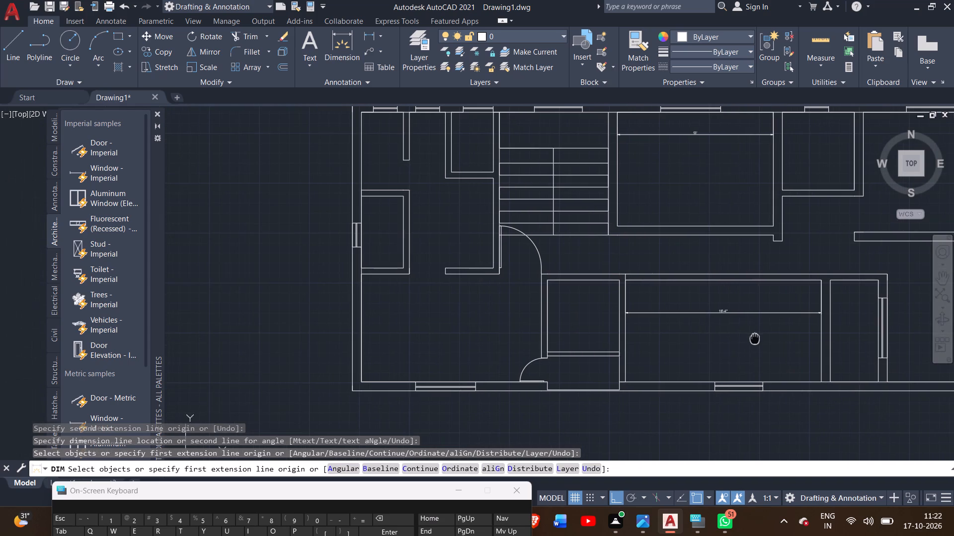
{"action": "middle_click_drag", "start_coordinate": [704, 349], "coordinate": [754, 460]}
{"action": "middle_click_drag", "start_coordinate": [698, 353], "coordinate": [729, 516]}
{"action": "scroll", "coordinate": [656, 298], "scroll_direction": "down", "scroll_amount": 1}
{"action": "middle_click_drag", "start_coordinate": [656, 299], "coordinate": [667, 391]}
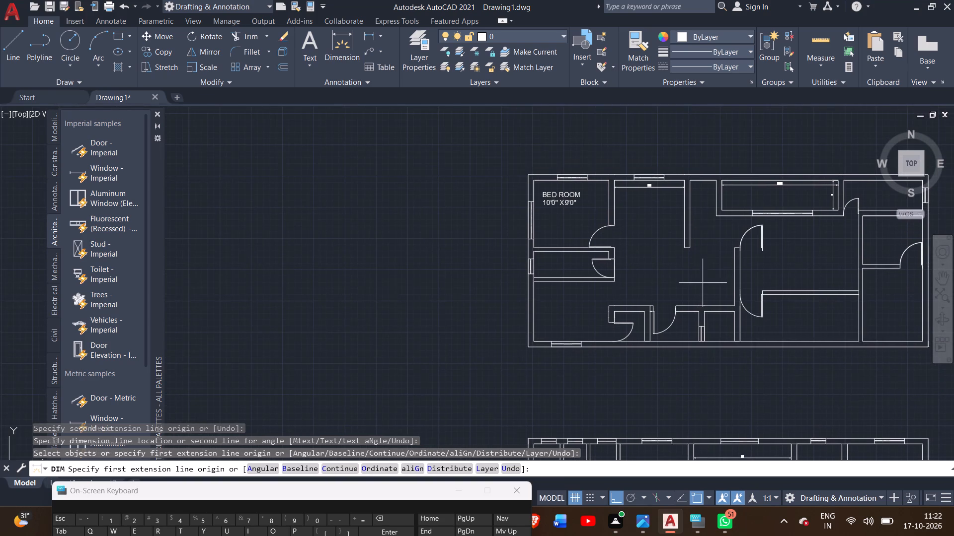
{"action": "middle_click_drag", "start_coordinate": [708, 261], "coordinate": [627, 370]}
{"action": "right_click", "coordinate": [623, 354]}
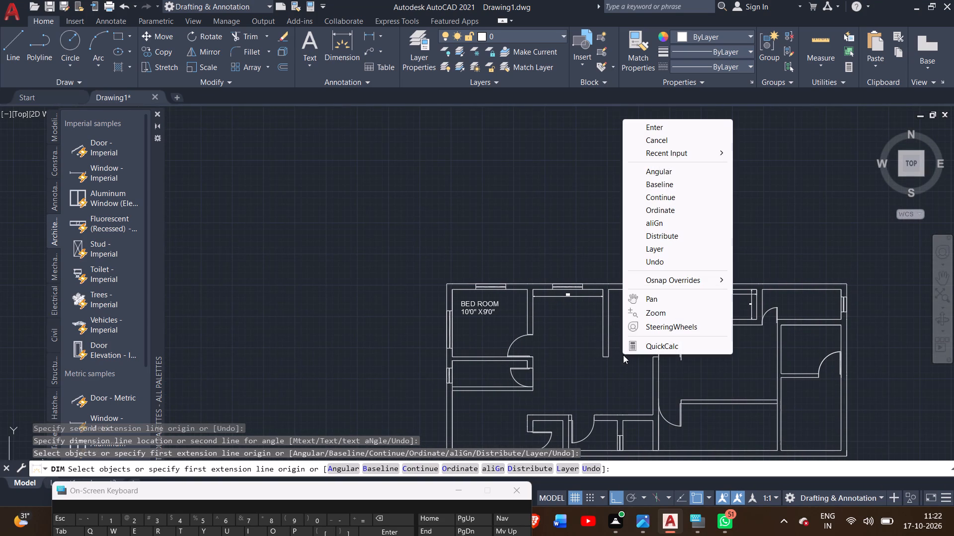
{"action": "left_click", "coordinate": [663, 131]}
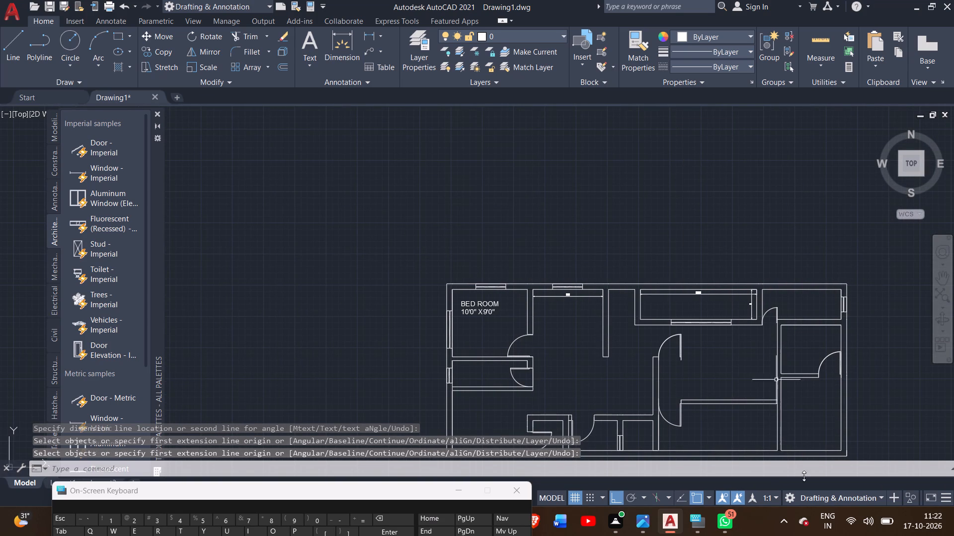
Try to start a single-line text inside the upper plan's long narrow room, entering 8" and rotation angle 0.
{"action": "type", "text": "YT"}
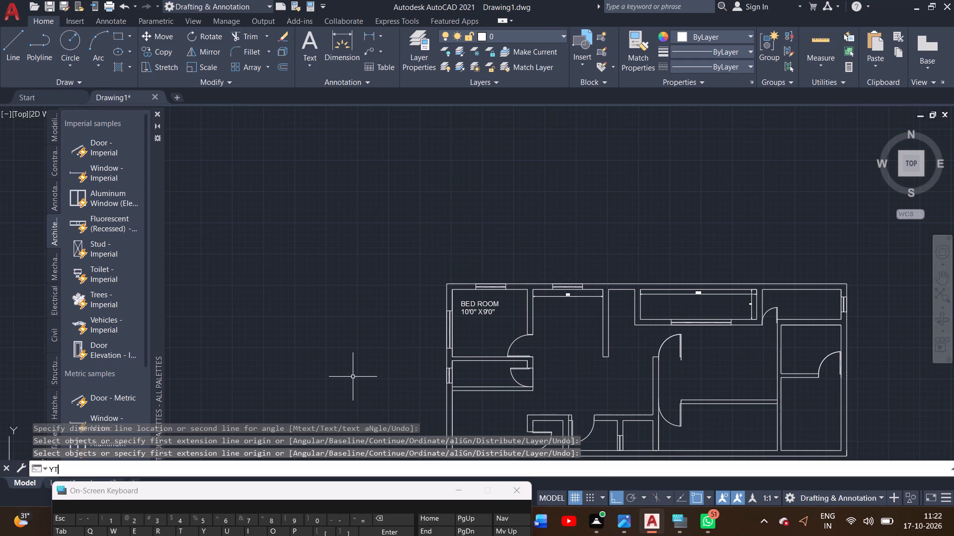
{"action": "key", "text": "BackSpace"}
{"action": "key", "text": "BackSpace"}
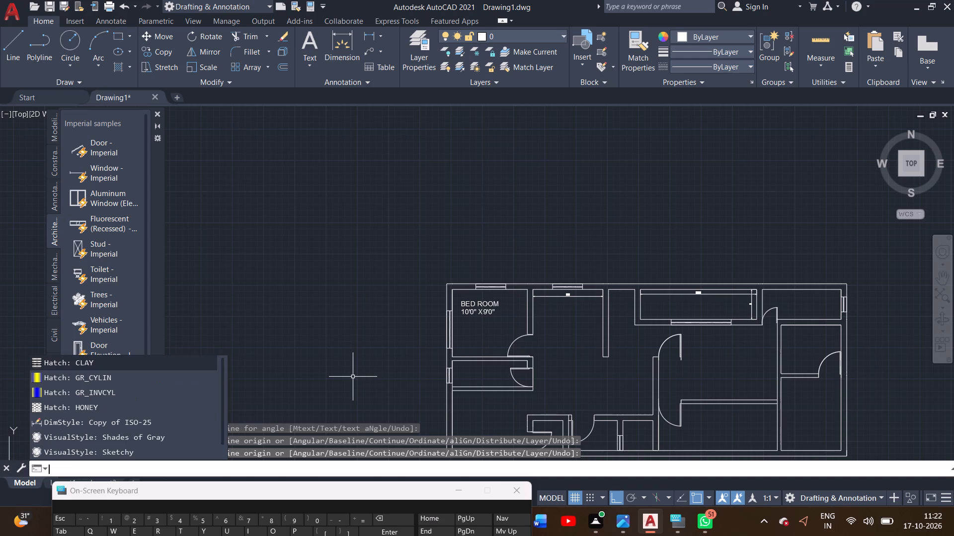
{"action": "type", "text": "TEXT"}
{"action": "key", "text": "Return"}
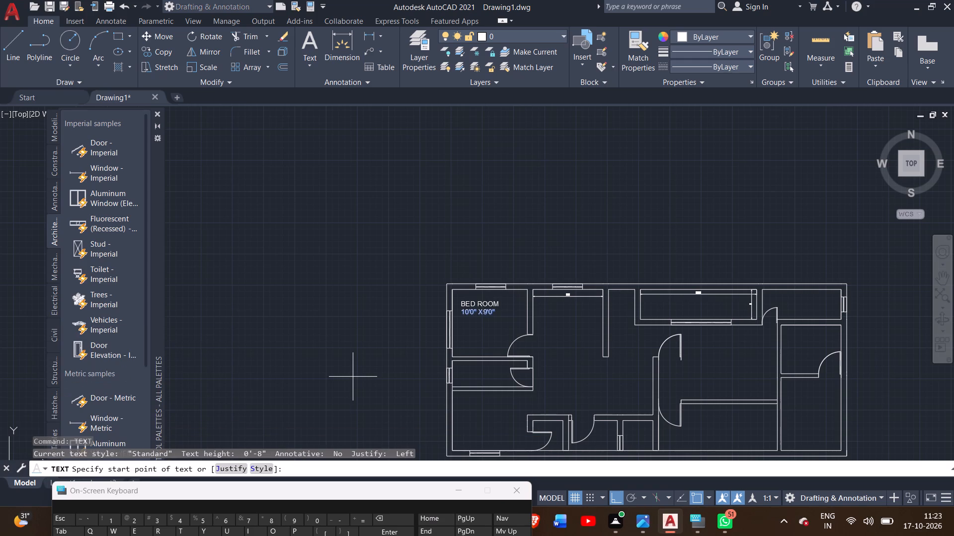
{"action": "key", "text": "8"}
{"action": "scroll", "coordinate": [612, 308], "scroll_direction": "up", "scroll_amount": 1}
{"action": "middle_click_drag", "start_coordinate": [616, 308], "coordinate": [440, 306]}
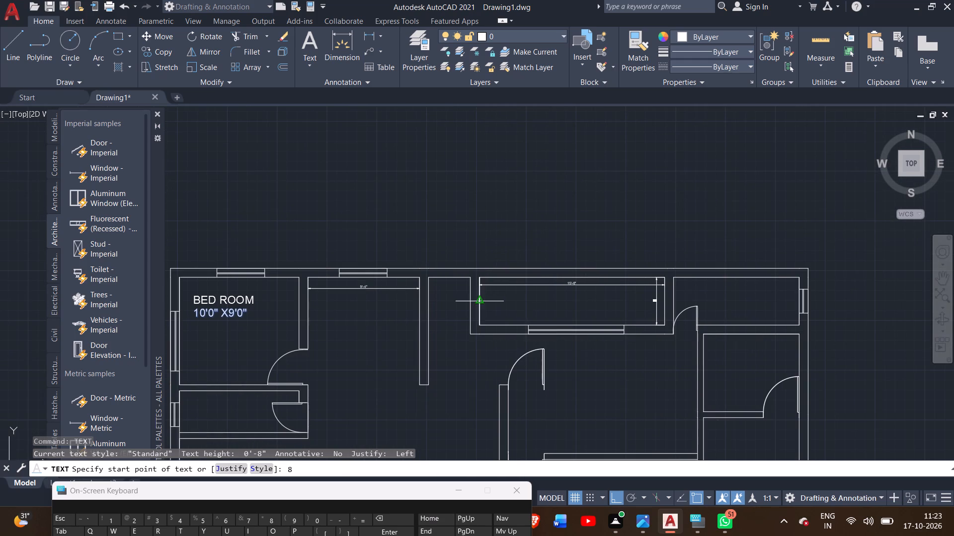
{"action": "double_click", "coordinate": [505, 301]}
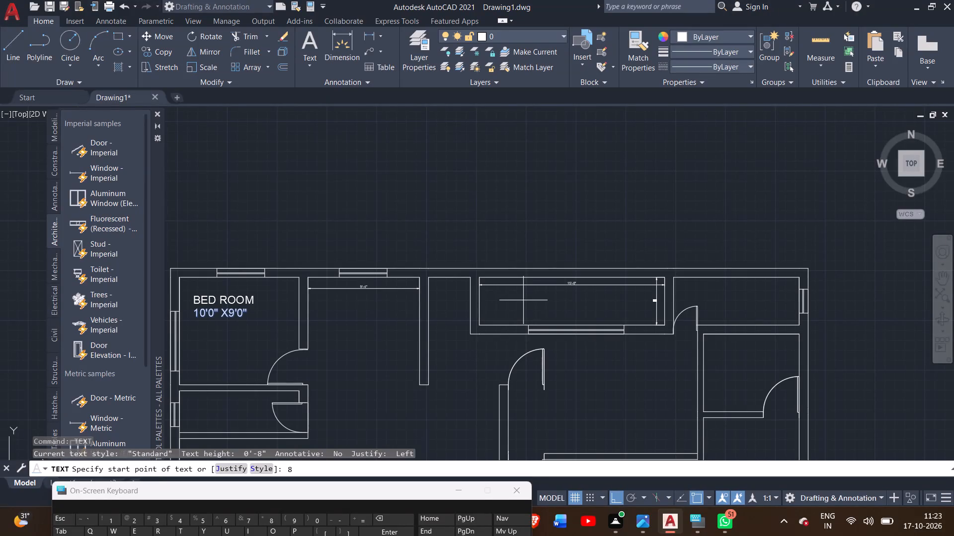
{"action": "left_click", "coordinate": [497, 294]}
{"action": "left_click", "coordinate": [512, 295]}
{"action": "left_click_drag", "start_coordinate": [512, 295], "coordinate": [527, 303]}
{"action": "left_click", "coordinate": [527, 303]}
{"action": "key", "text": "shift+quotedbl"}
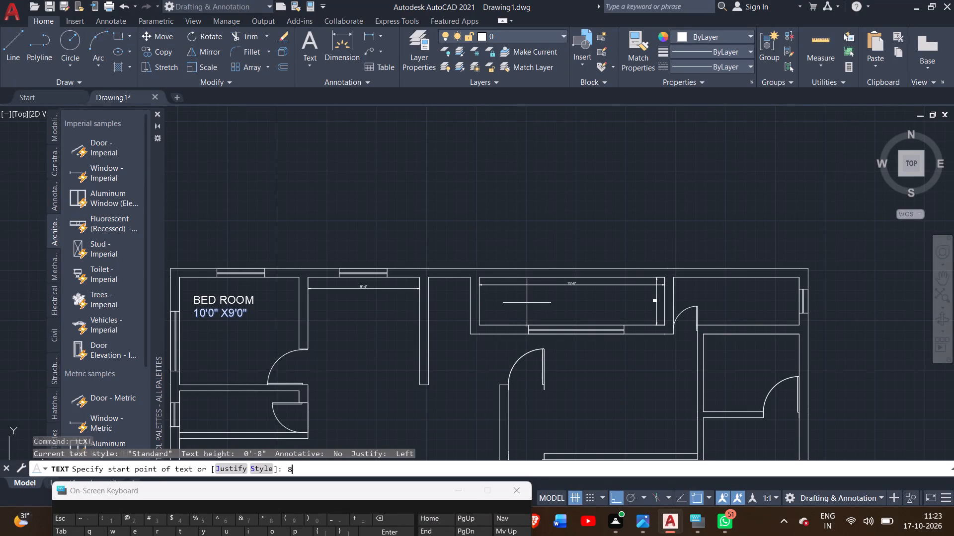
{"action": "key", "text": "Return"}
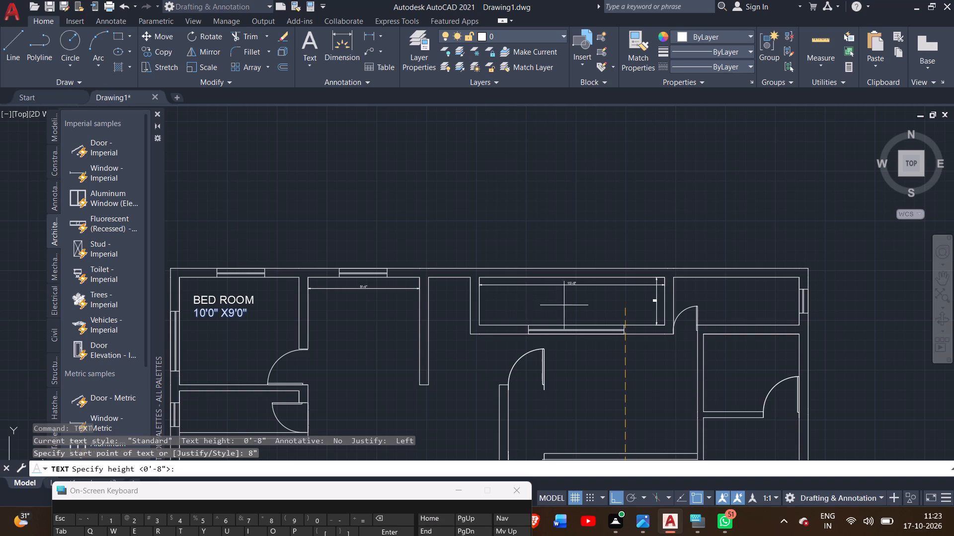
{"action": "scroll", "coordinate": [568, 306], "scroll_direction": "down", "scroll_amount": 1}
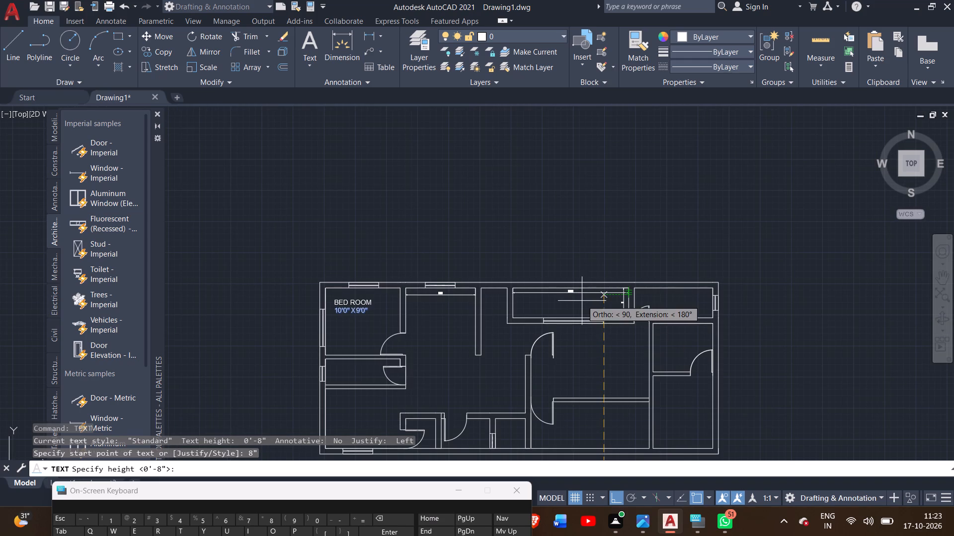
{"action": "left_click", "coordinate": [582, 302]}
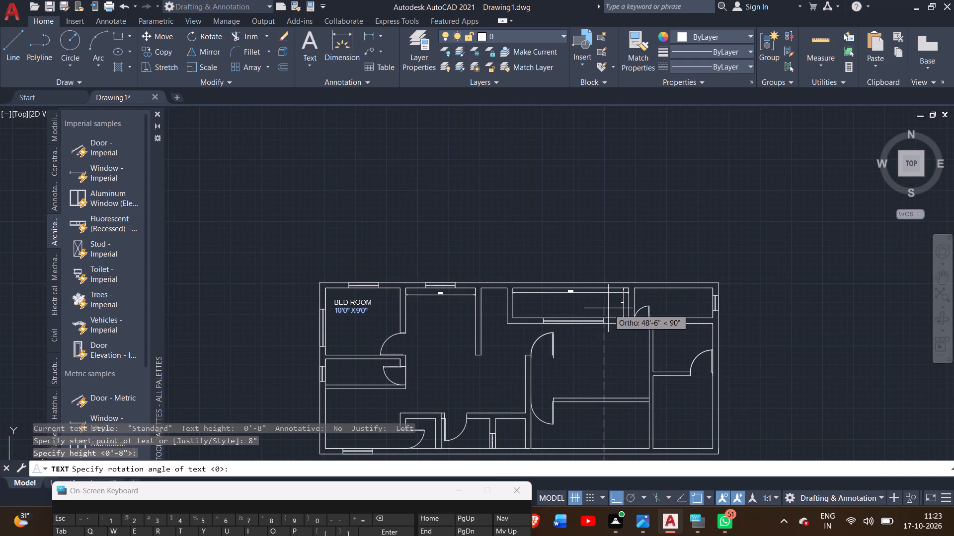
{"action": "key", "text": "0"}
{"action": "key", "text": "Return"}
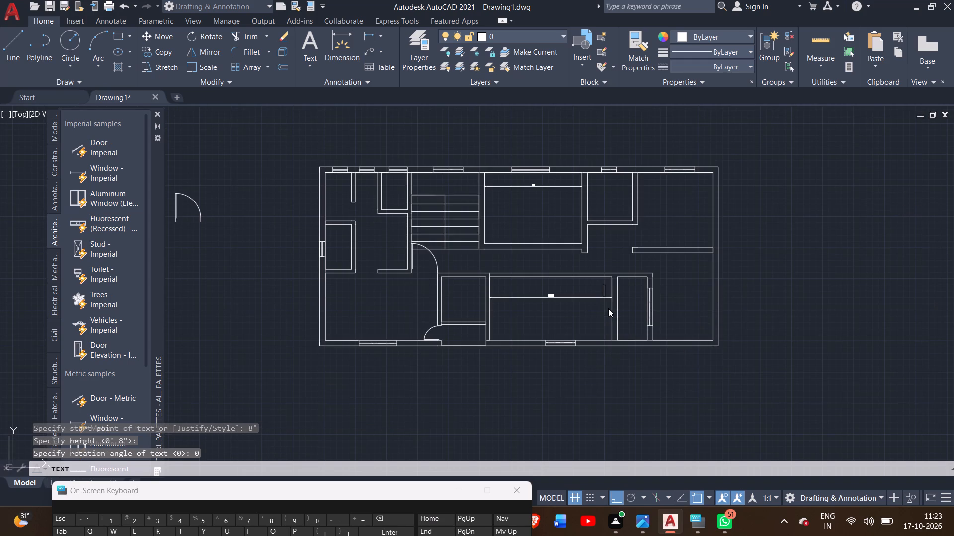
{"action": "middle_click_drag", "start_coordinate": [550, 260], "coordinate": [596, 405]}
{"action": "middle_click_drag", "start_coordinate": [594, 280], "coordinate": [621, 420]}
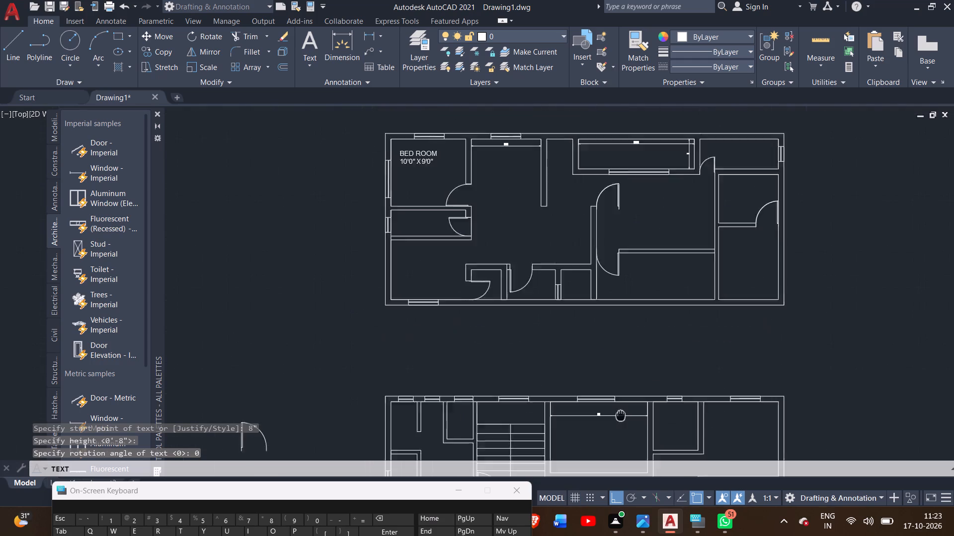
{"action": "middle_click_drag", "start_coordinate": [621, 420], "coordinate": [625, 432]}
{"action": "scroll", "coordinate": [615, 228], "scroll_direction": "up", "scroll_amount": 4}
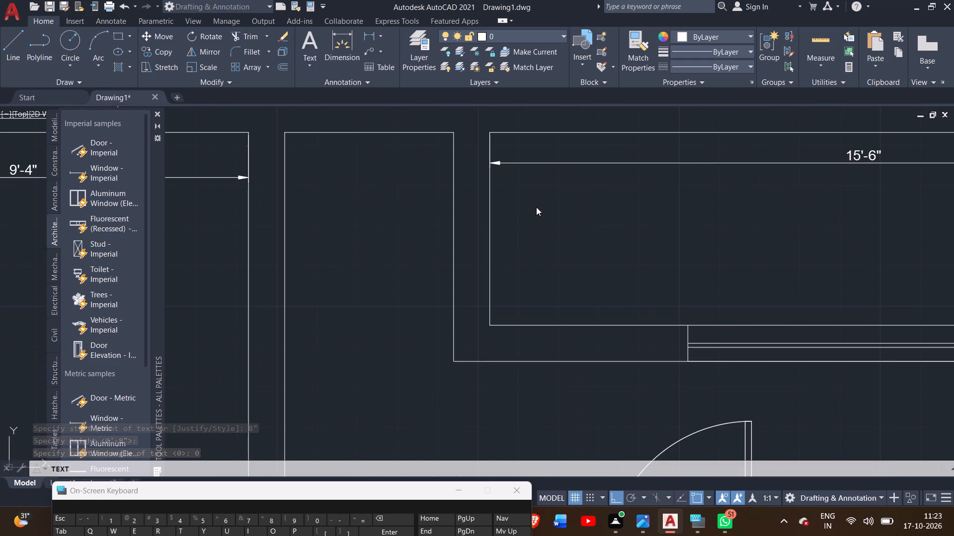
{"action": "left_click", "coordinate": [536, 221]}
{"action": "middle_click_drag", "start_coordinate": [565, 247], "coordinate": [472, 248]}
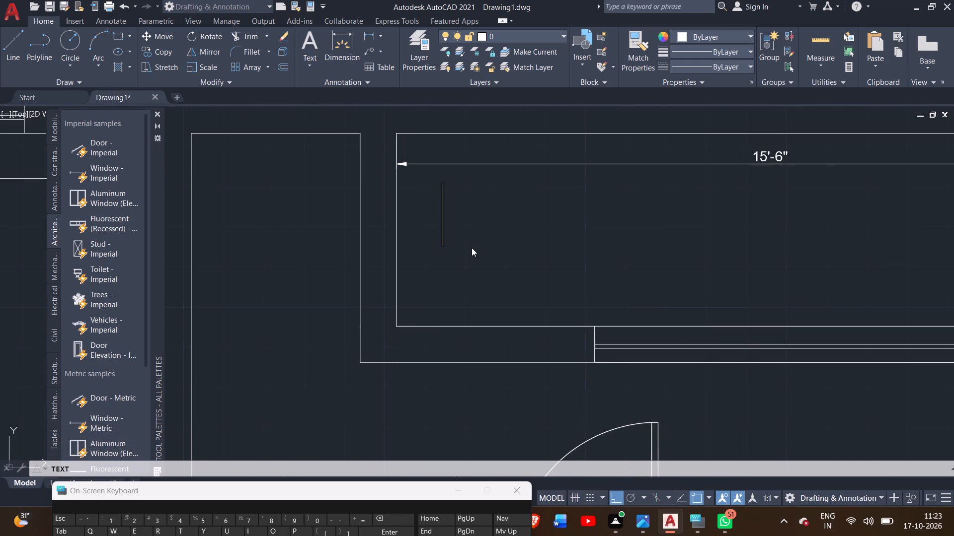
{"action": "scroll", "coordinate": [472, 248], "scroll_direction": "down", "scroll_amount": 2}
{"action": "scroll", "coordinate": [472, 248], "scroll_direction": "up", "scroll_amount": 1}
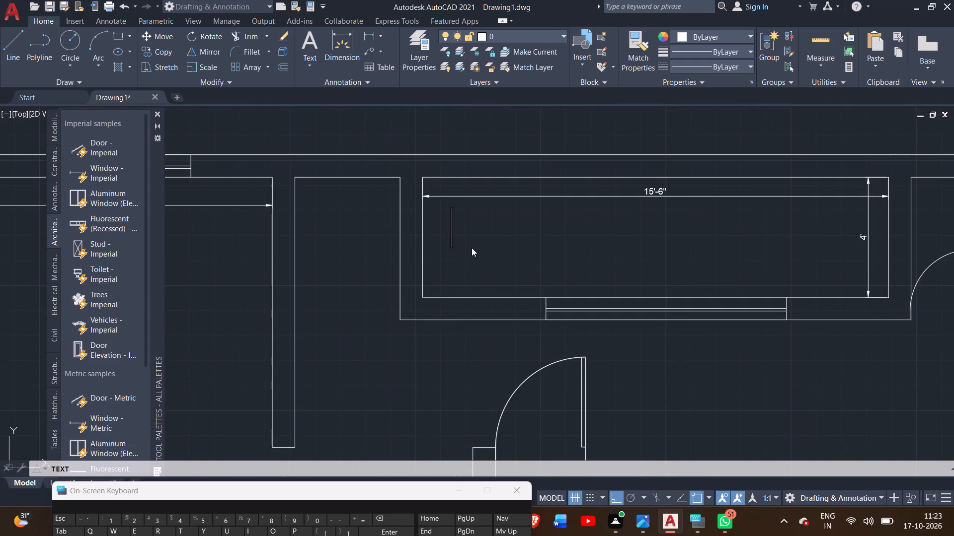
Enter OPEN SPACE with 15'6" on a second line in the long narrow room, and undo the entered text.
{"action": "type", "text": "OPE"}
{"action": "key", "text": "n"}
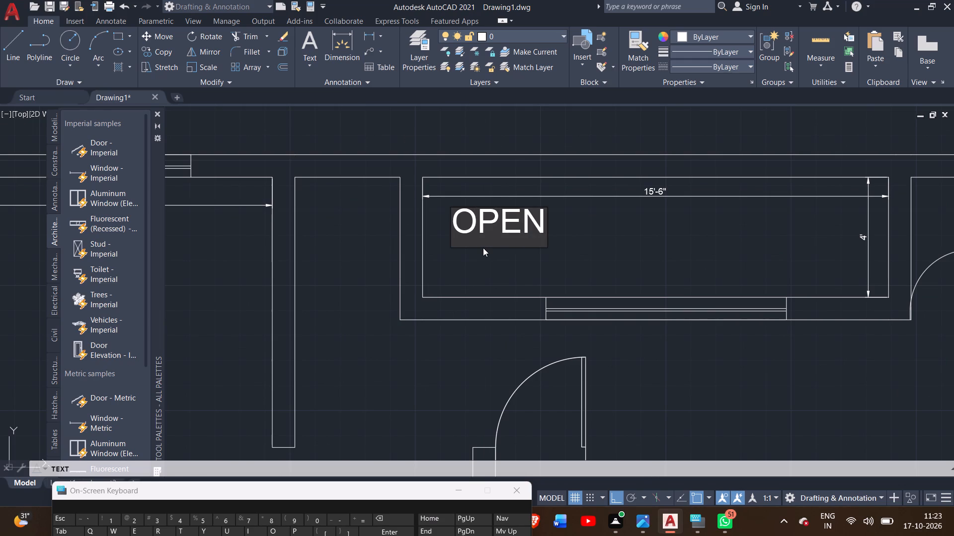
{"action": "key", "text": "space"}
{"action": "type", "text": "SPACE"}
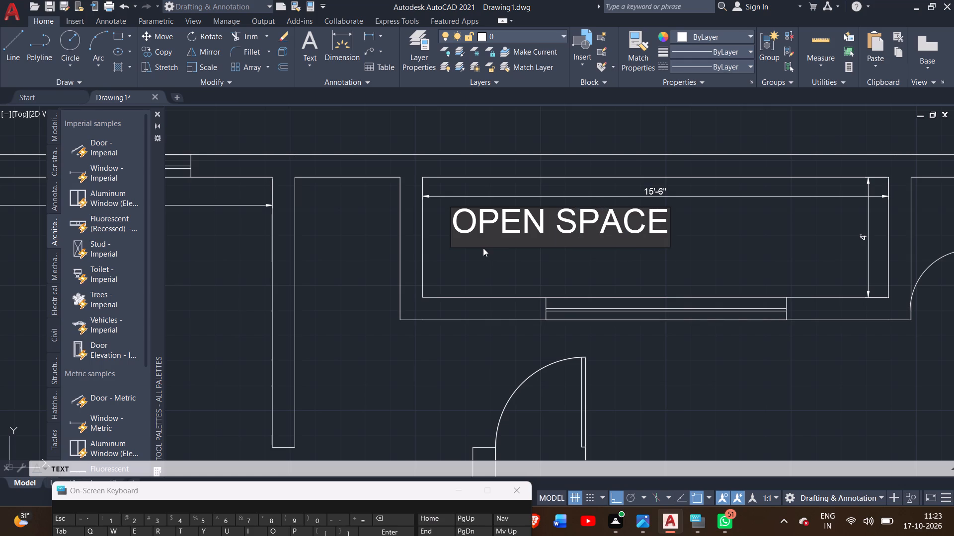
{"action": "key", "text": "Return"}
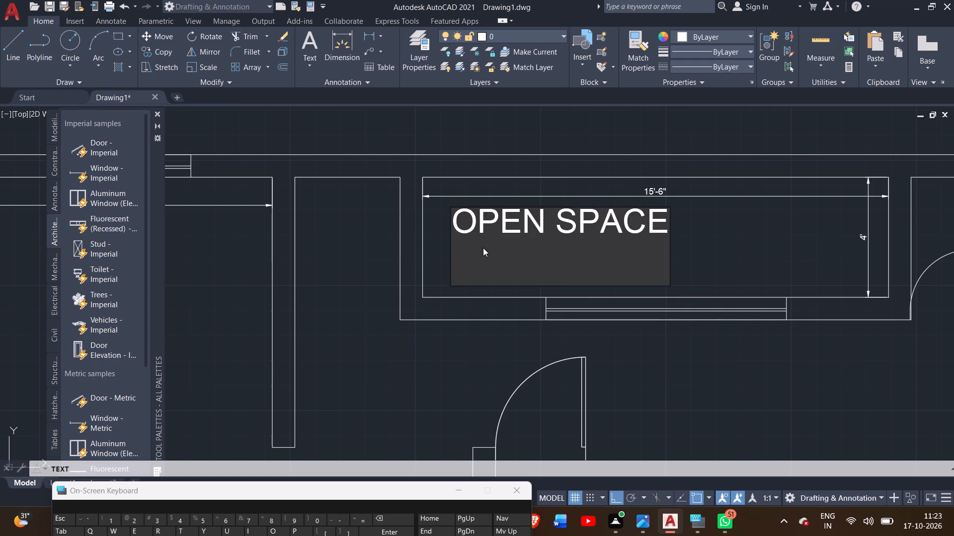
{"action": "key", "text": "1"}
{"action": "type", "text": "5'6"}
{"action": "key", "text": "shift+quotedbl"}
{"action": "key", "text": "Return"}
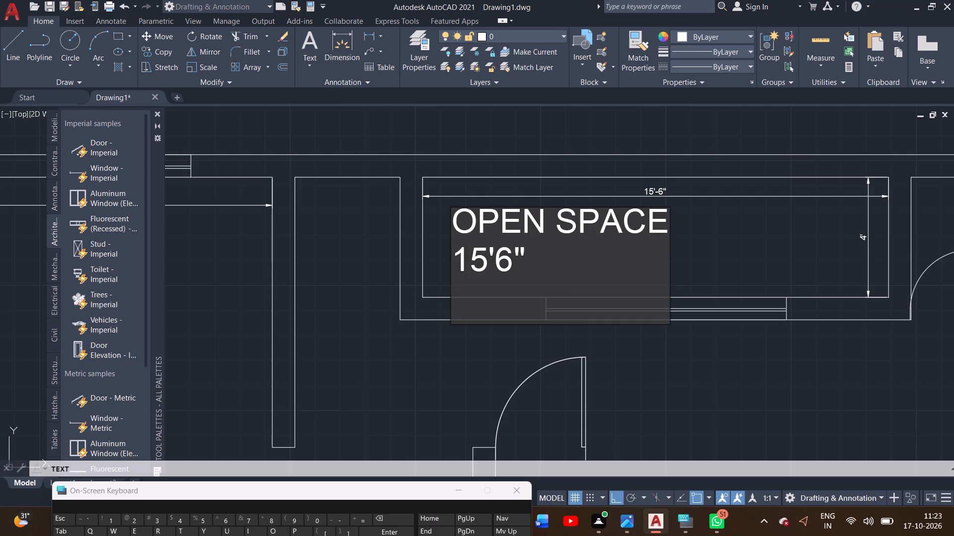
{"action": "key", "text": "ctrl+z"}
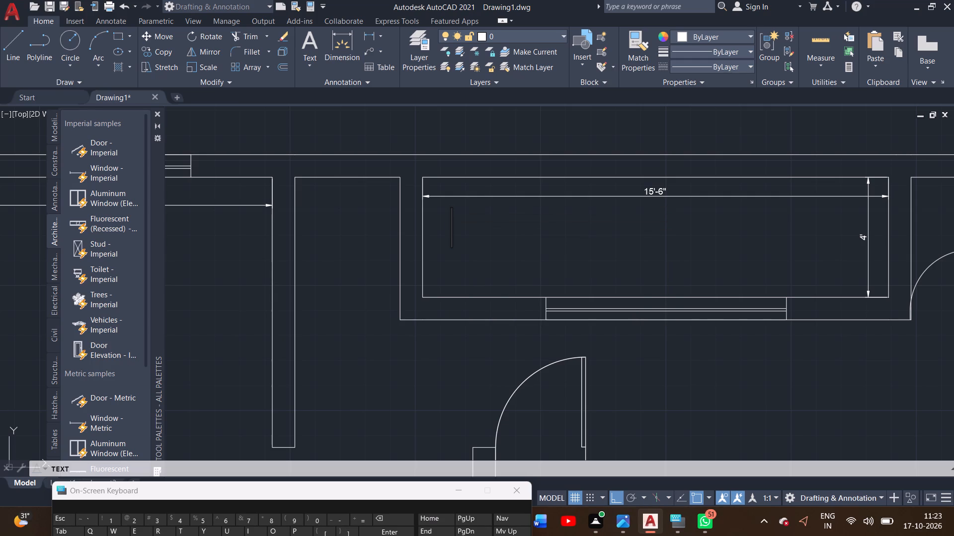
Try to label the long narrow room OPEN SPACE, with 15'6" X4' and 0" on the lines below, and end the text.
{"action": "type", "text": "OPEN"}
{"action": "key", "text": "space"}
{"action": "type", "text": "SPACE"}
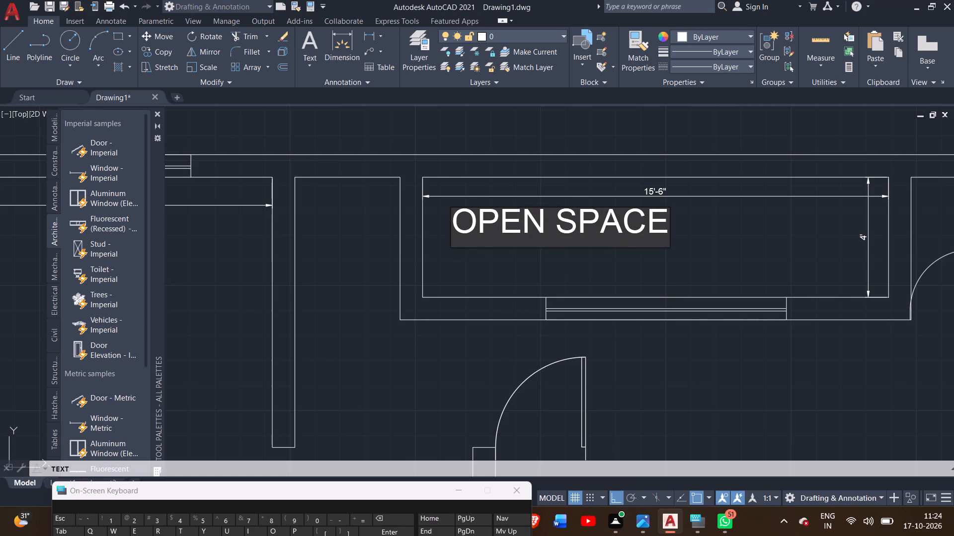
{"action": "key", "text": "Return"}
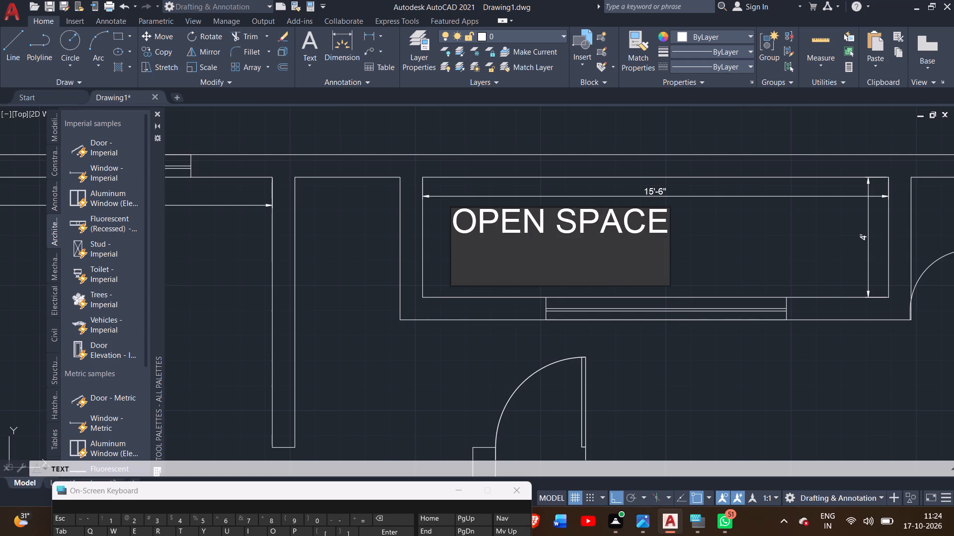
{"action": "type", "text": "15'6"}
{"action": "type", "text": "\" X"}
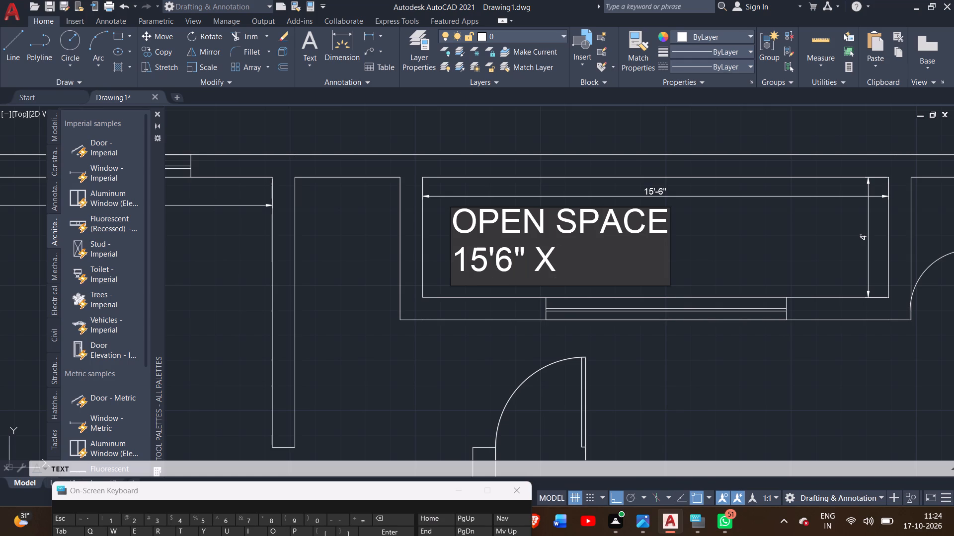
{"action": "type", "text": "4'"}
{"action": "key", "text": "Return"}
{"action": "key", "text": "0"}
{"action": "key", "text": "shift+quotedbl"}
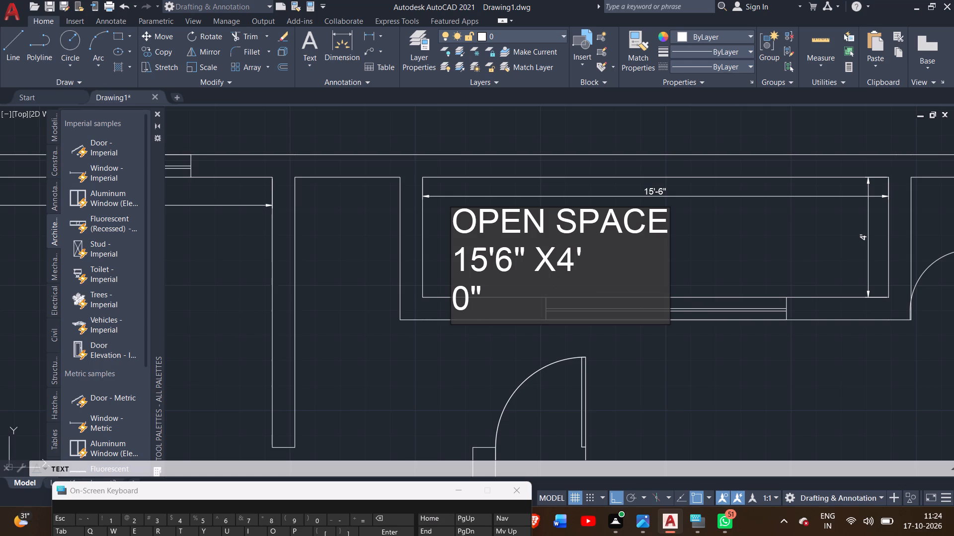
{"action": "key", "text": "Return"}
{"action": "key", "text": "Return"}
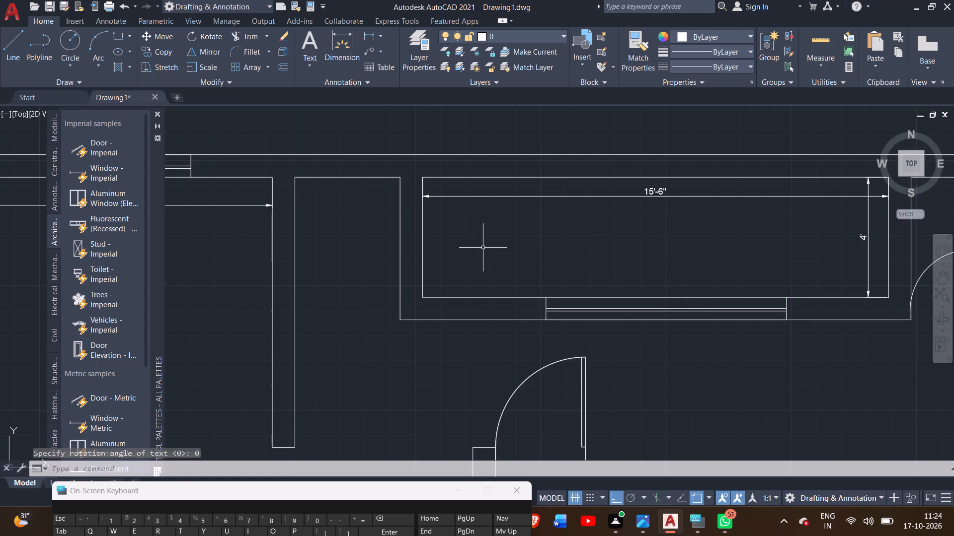
Label the upper plan's long narrow room OPEN SPACE in single-line text with height 8" and rotation angle 0.
{"action": "scroll", "coordinate": [482, 248], "scroll_direction": "up", "scroll_amount": 2}
{"action": "scroll", "coordinate": [472, 227], "scroll_direction": "down", "scroll_amount": 3}
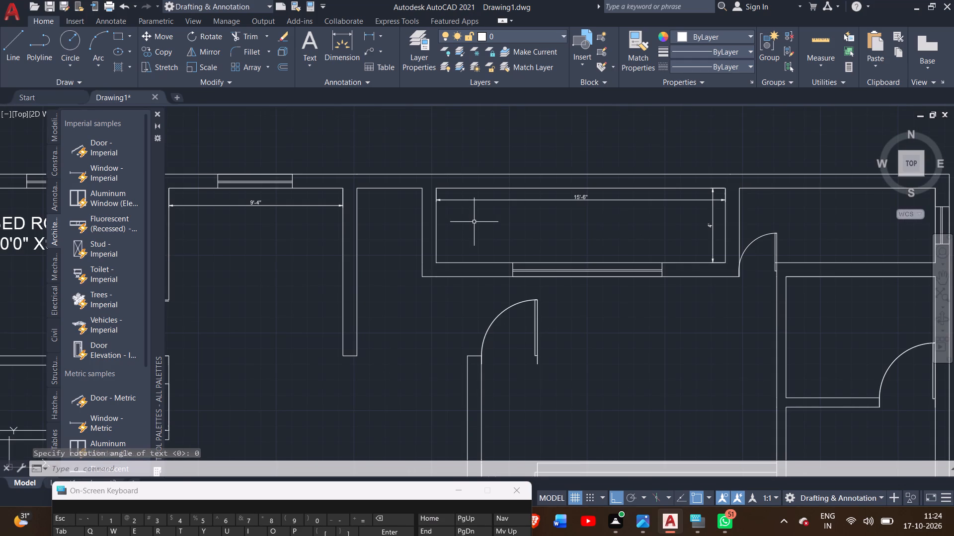
{"action": "type", "text": "TEX"}
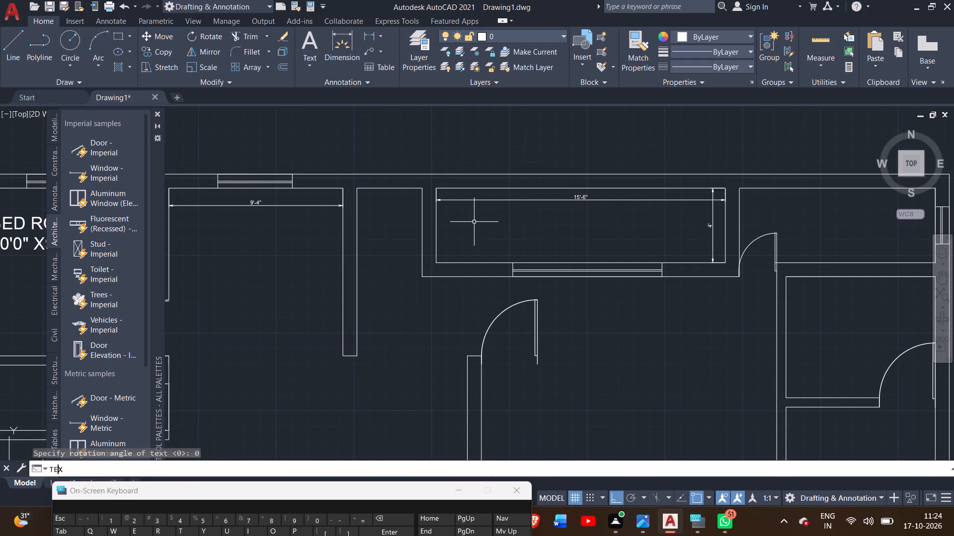
{"action": "key", "text": "t"}
{"action": "key", "text": "Return"}
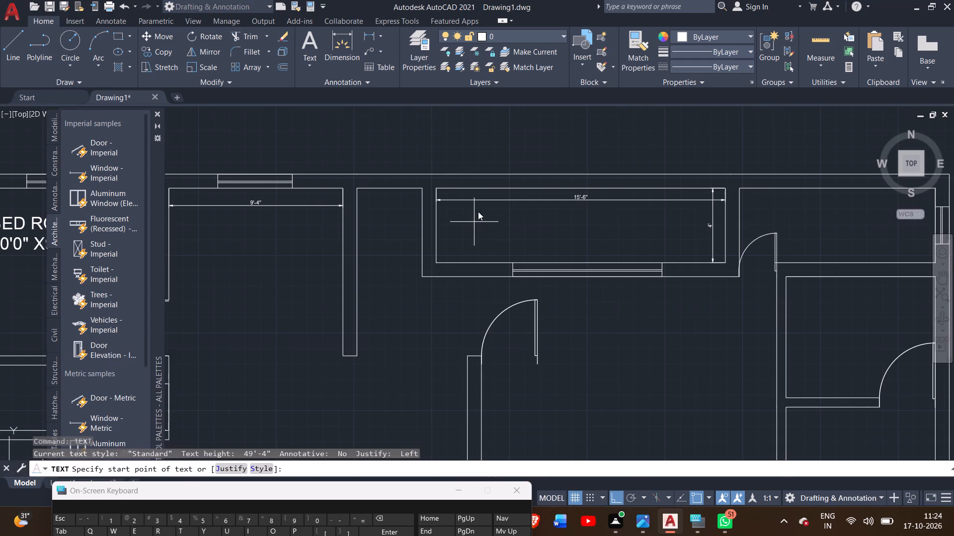
{"action": "left_click", "coordinate": [477, 213]}
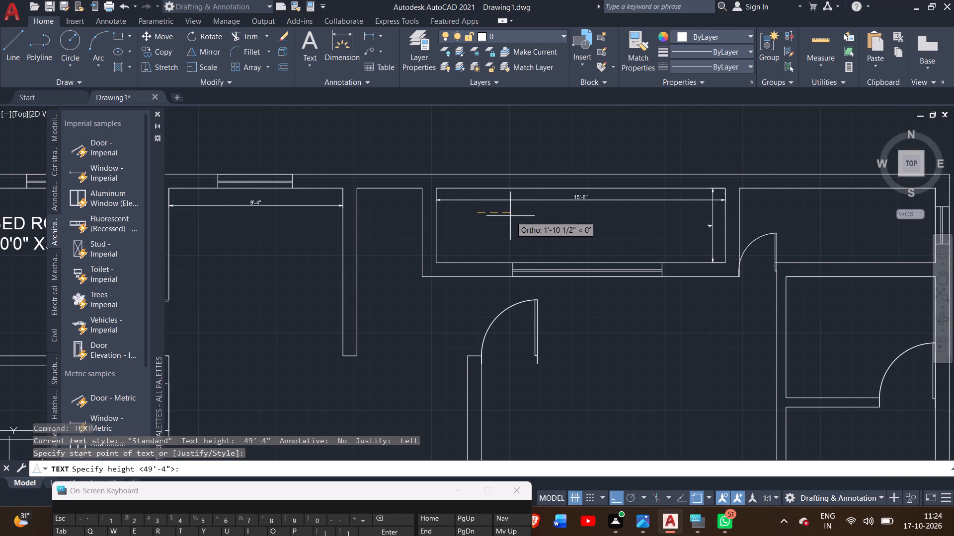
{"action": "key", "text": "9"}
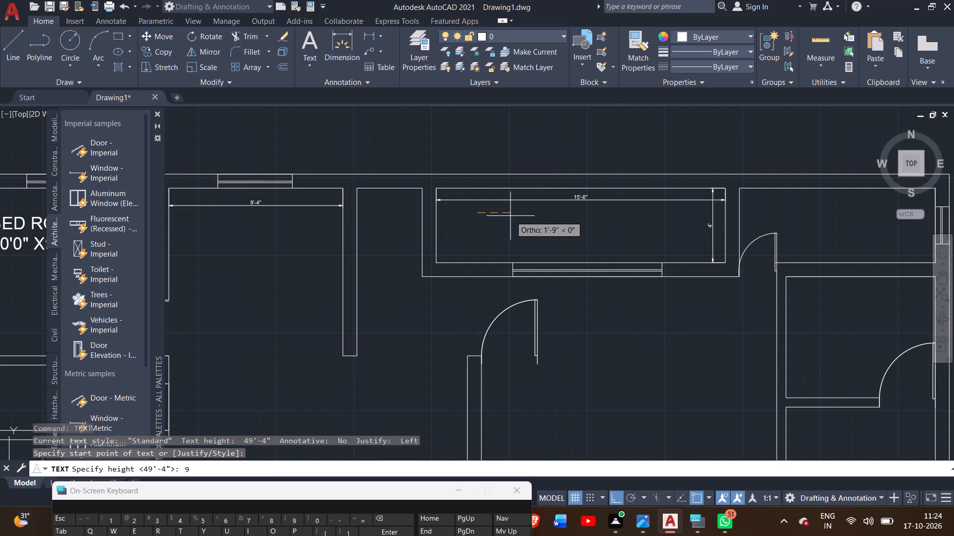
{"action": "key", "text": "BackSpace"}
{"action": "key", "text": "8"}
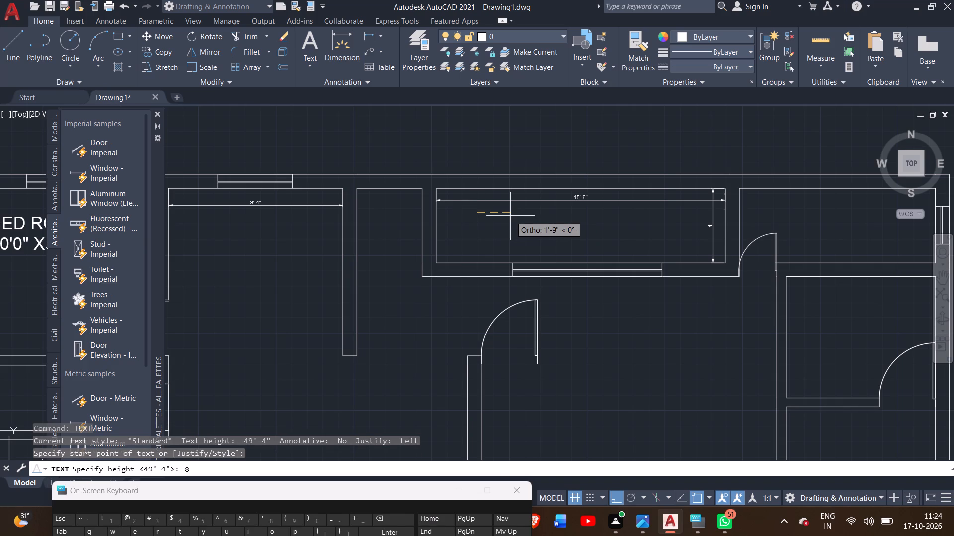
{"action": "key", "text": "shift+quotedbl"}
{"action": "key", "text": "Return"}
{"action": "key", "text": "0"}
{"action": "key", "text": "Return"}
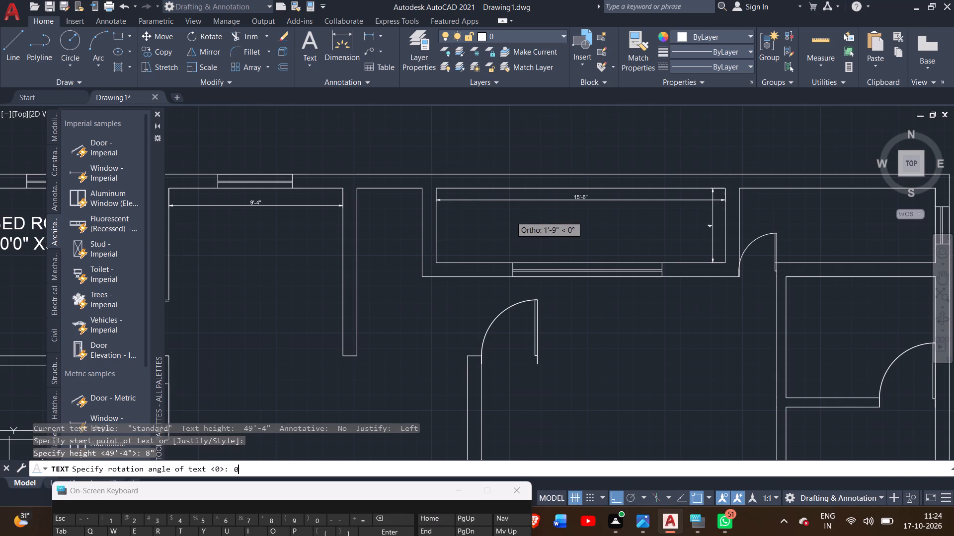
{"action": "scroll", "coordinate": [477, 201], "scroll_direction": "up", "scroll_amount": 2}
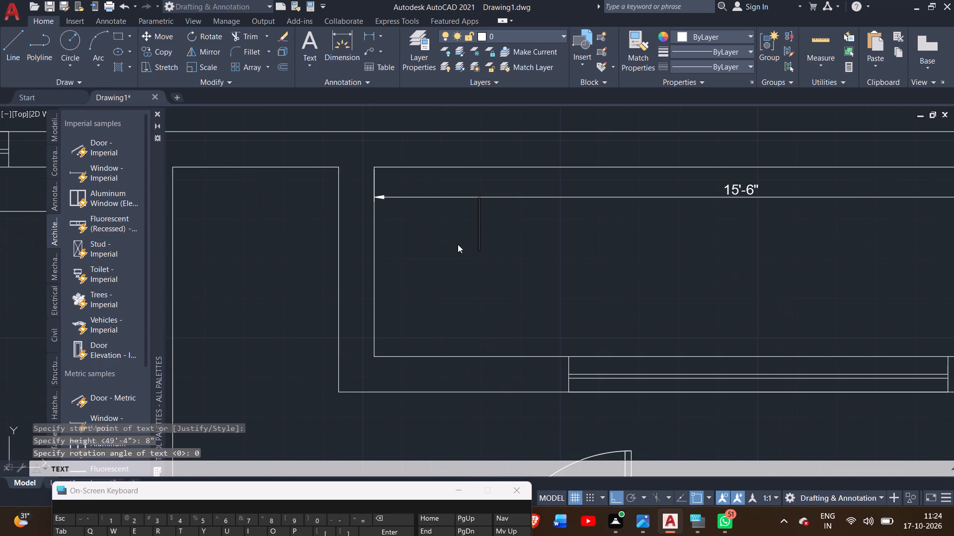
{"action": "left_click", "coordinate": [464, 246]}
{"action": "type", "text": "OP"}
{"action": "type", "text": "EN"}
{"action": "key", "text": "space"}
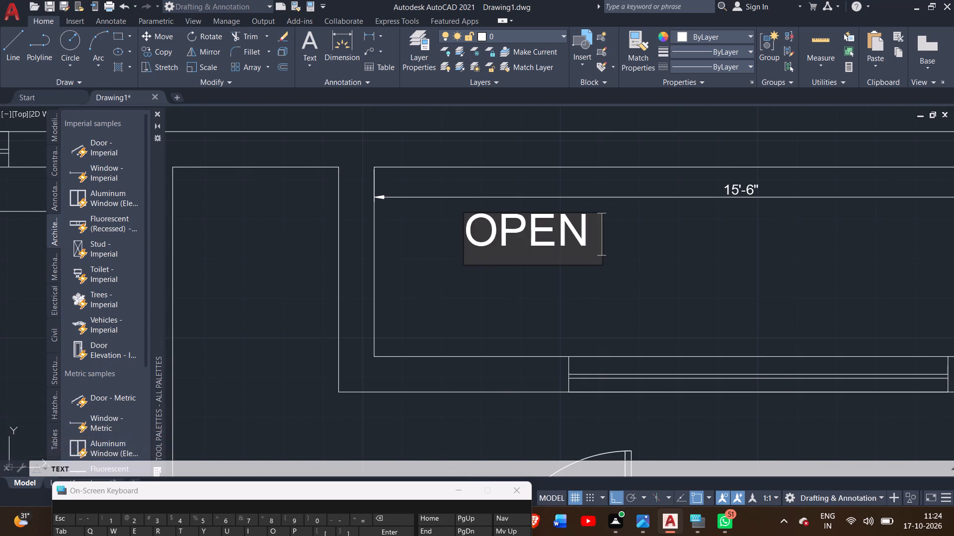
{"action": "type", "text": "SPA"}
{"action": "type", "text": "CE"}
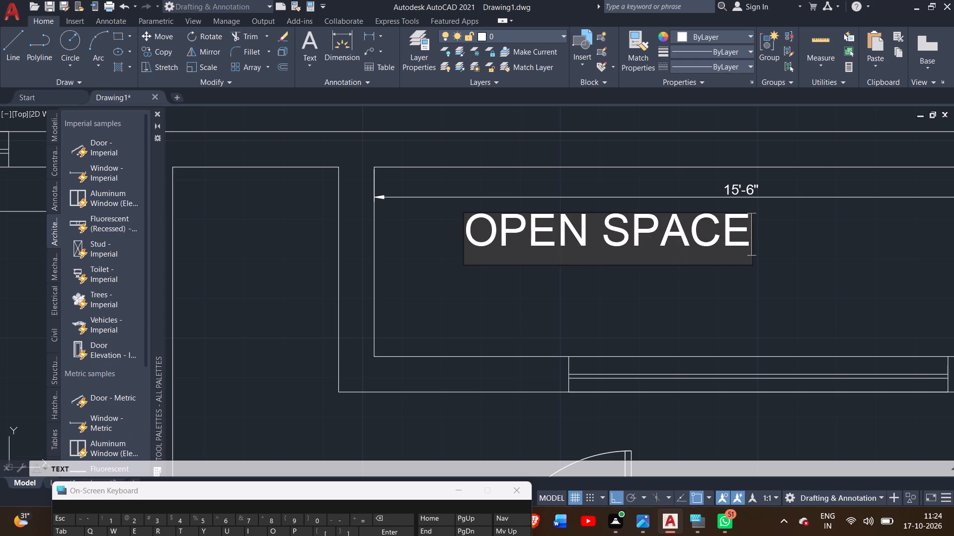
Add the size 15'6" X4'0" on a second line below the OPEN SPACE label.
{"action": "key", "text": "Return"}
{"action": "type", "text": "15'"}
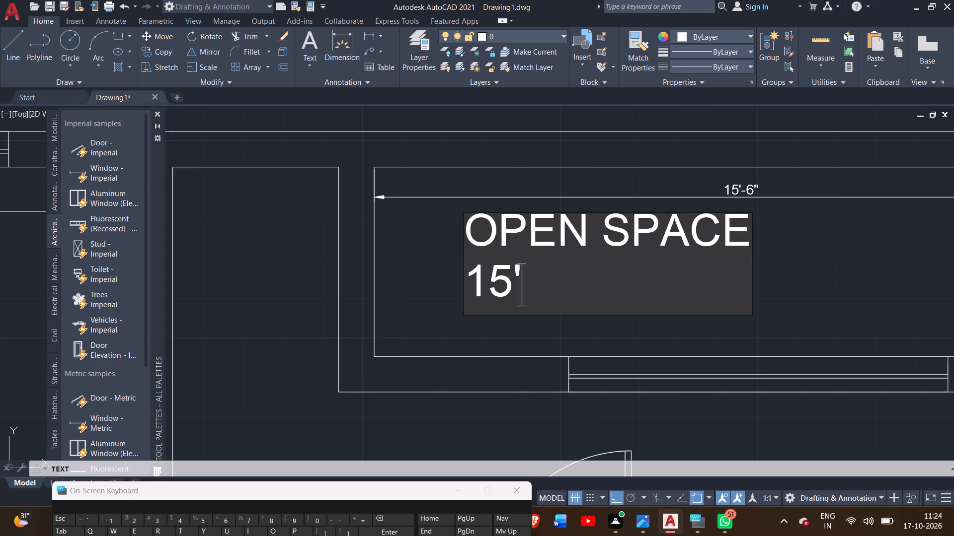
{"action": "key", "text": "6"}
{"action": "type", "text": "\""}
{"action": "key", "text": "space"}
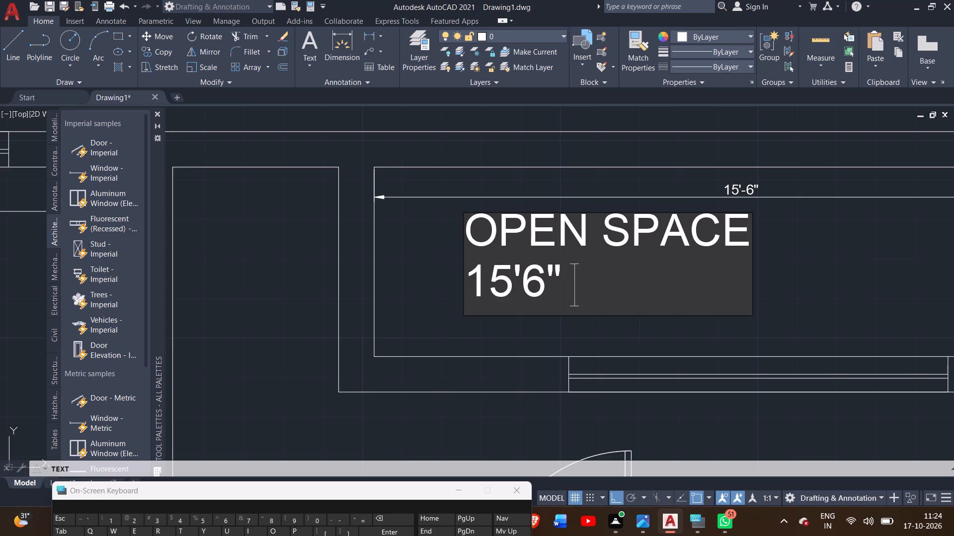
{"action": "key", "text": "x"}
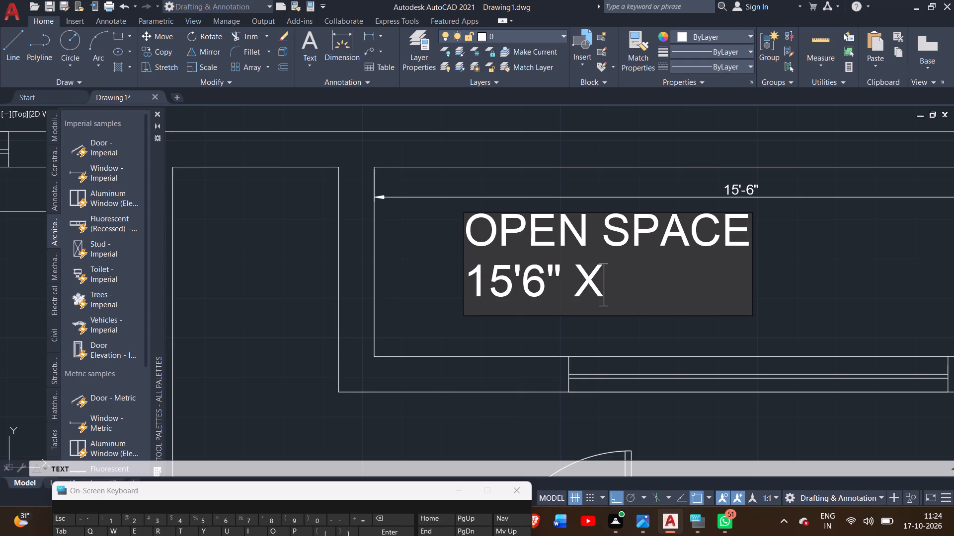
{"action": "type", "text": "4'"}
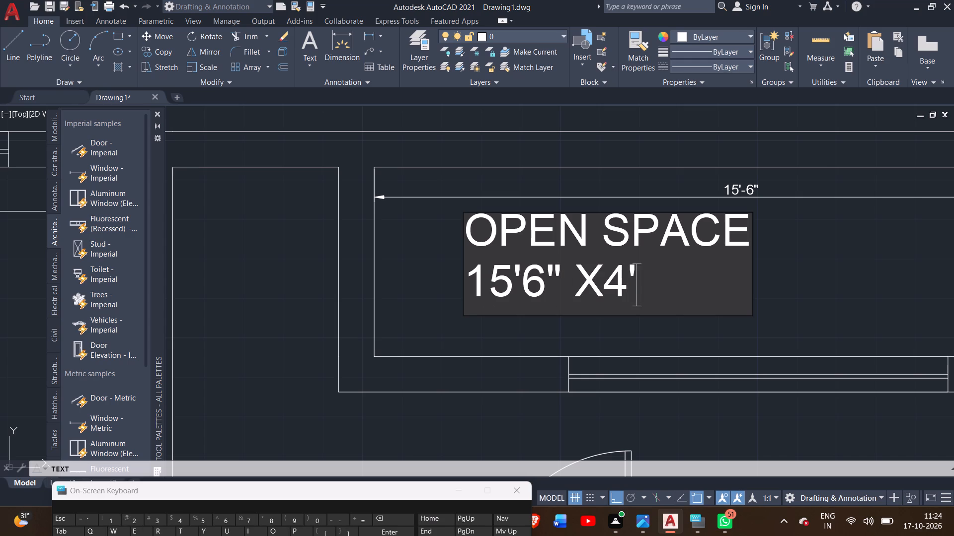
{"action": "key", "text": "0"}
{"action": "key", "text": "shift+quotedbl"}
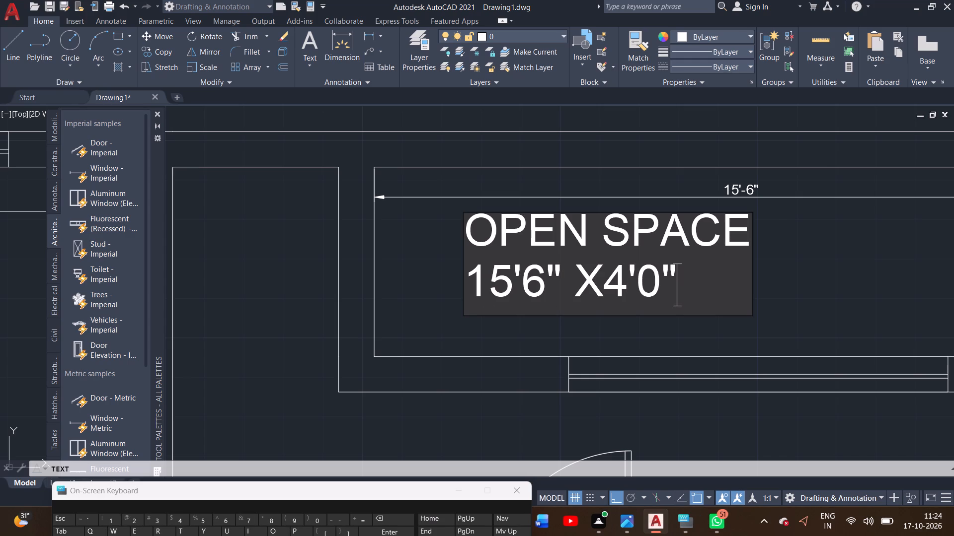
Label the corner room beside the open space POJA ROOM, with the size 10'6" X4'0" on a second line.
{"action": "scroll", "coordinate": [484, 241], "scroll_direction": "down", "scroll_amount": 1}
{"action": "scroll", "coordinate": [580, 258], "scroll_direction": "down", "scroll_amount": 1}
{"action": "middle_click_drag", "start_coordinate": [652, 257], "coordinate": [643, 250]}
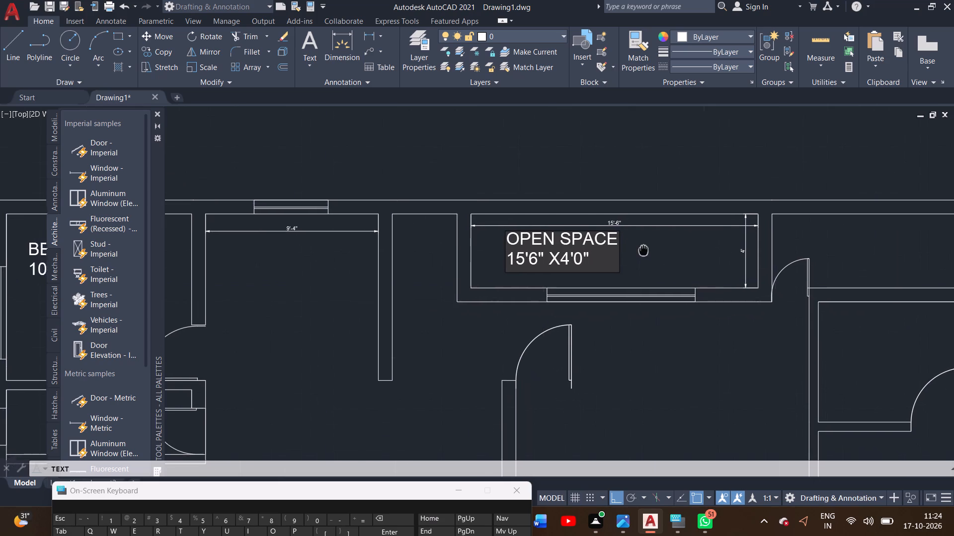
{"action": "middle_click_drag", "start_coordinate": [643, 250], "coordinate": [376, 249]}
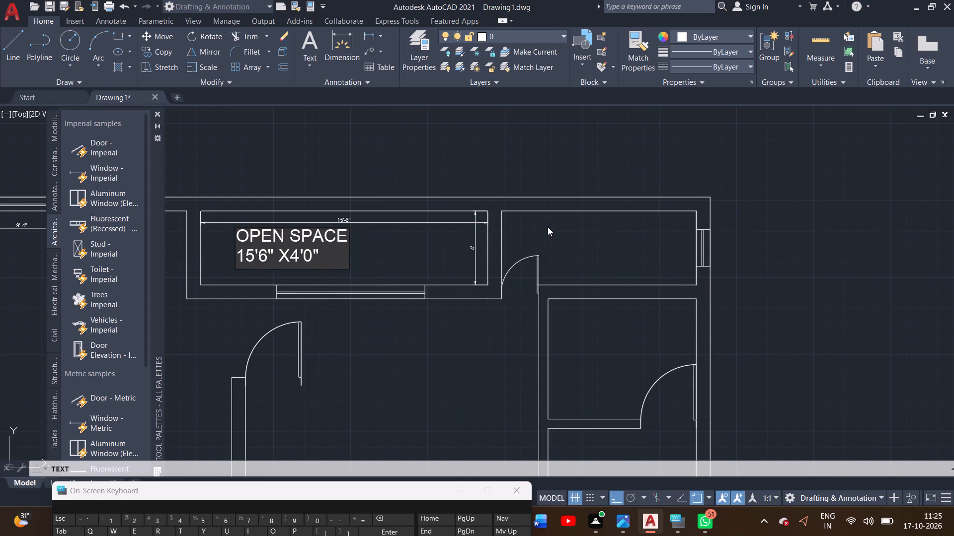
{"action": "left_click", "coordinate": [547, 227]}
{"action": "double_click", "coordinate": [550, 240]}
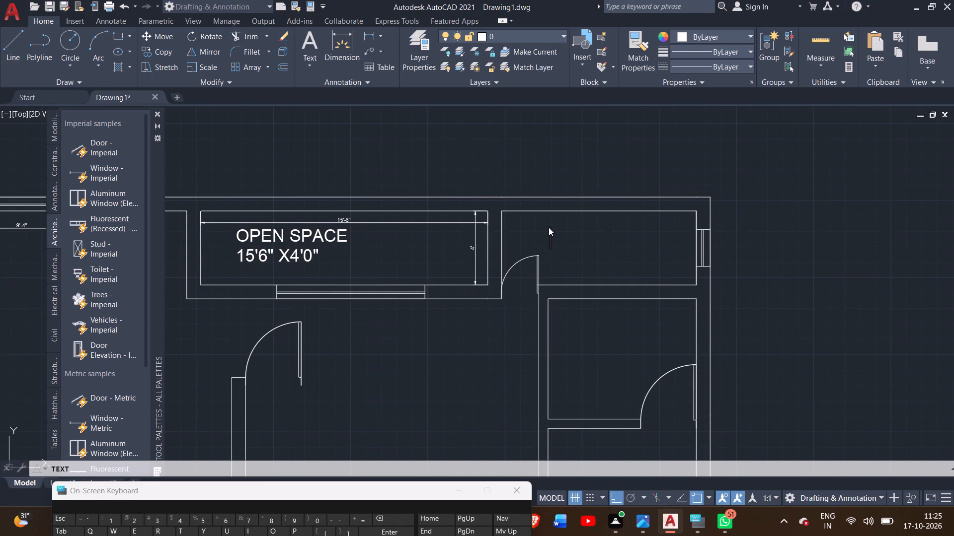
{"action": "type", "text": "PO"}
{"action": "type", "text": "JA ROO"}
{"action": "key", "text": "m"}
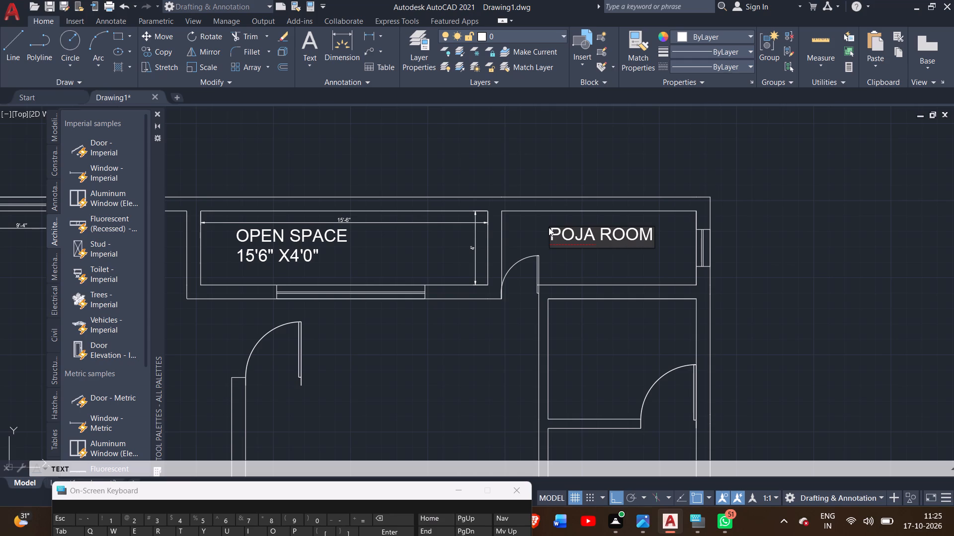
{"action": "key", "text": "Return"}
{"action": "type", "text": "10'6"}
{"action": "key", "text": "shift+quotedbl"}
{"action": "key", "text": "space"}
{"action": "type", "text": "X"}
{"action": "type", "text": "4'"}
{"action": "key", "text": "0"}
{"action": "key", "text": "shift+quotedbl"}
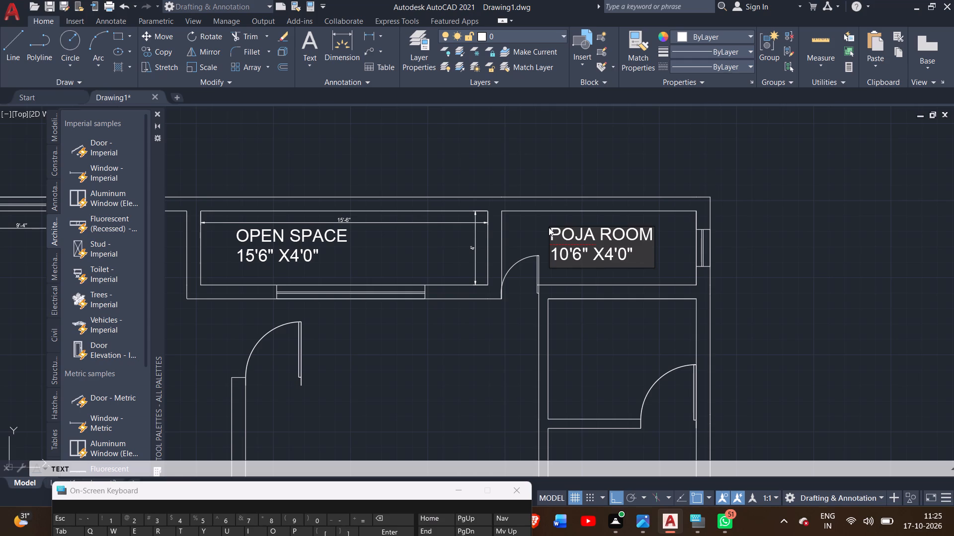
Label the room directly below the POJA ROOM as STORE ROOM, with the size 8'0"X6'6" on a second line.
{"action": "scroll", "coordinate": [549, 301], "scroll_direction": "down", "scroll_amount": 1}
{"action": "middle_click_drag", "start_coordinate": [564, 331], "coordinate": [502, 284]}
{"action": "scroll", "coordinate": [491, 277], "scroll_direction": "up", "scroll_amount": 2}
{"action": "left_click", "coordinate": [490, 268]}
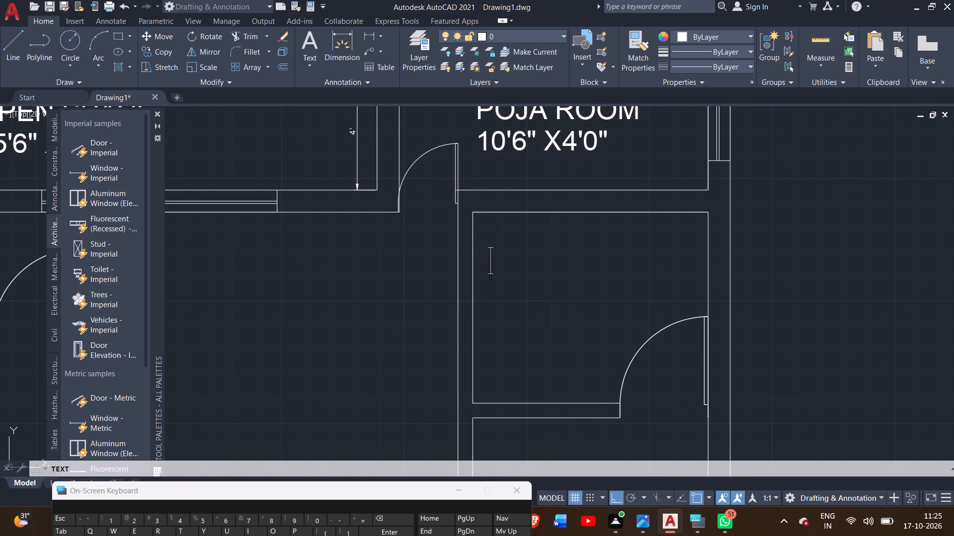
{"action": "type", "text": "STORE ROOM"}
{"action": "key", "text": "Return"}
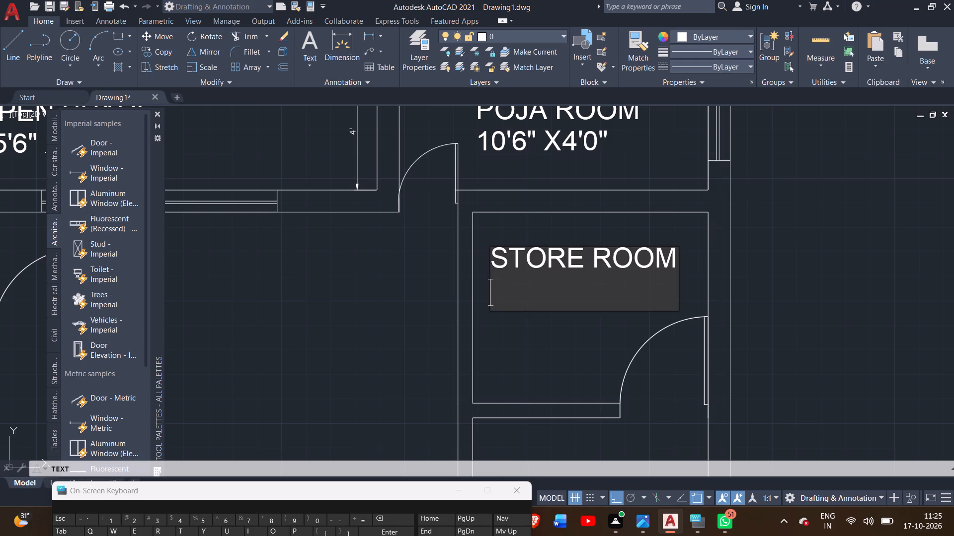
{"action": "key", "text": "8"}
{"action": "type", "text": "'0"}
{"action": "type", "text": "\"X"}
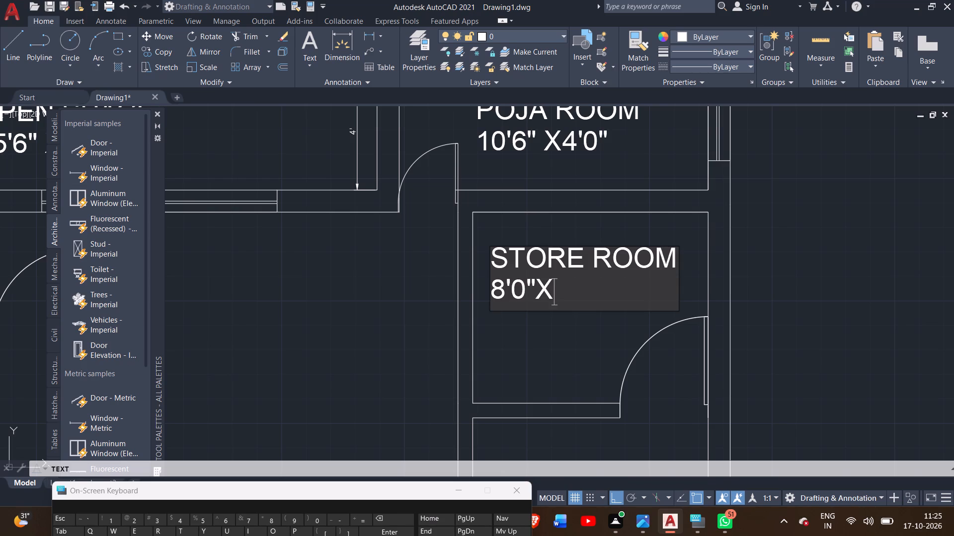
{"action": "key", "text": "6"}
{"action": "type", "text": "'6"}
{"action": "key", "text": "shift+quotedbl"}
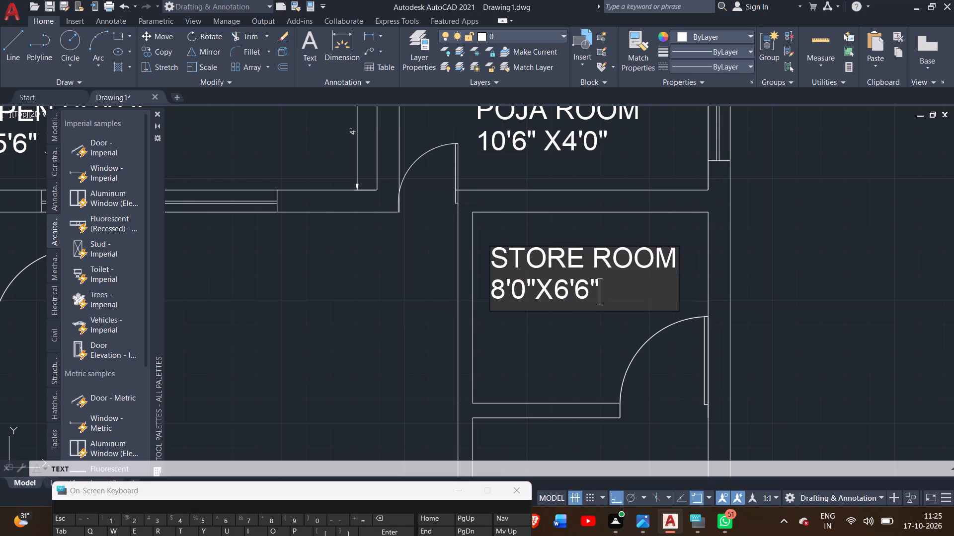
Label the space below the store room PARKING, with the size 8'0" X11'9" on a second line.
{"action": "scroll", "coordinate": [517, 272], "scroll_direction": "down", "scroll_amount": 1}
{"action": "middle_click_drag", "start_coordinate": [556, 383], "coordinate": [529, 260]}
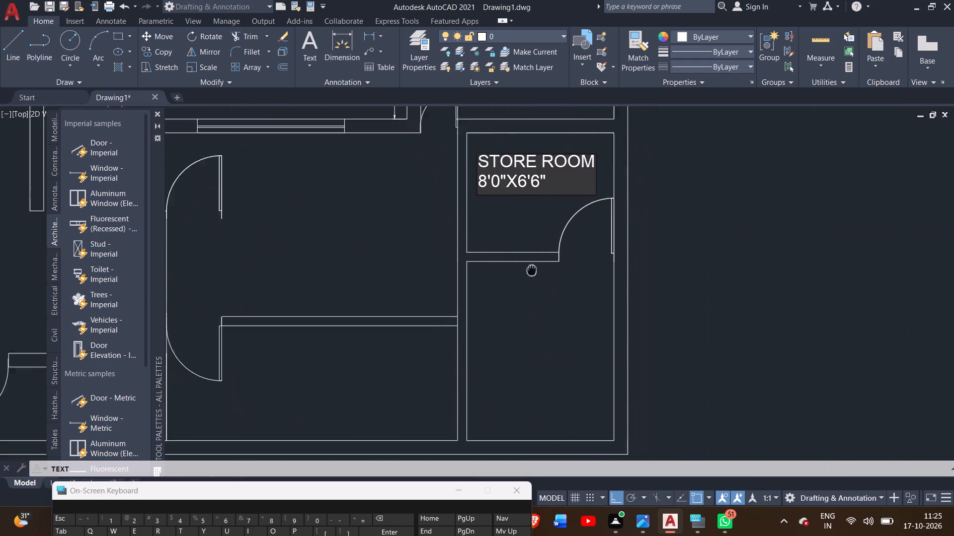
{"action": "middle_click_drag", "start_coordinate": [529, 260], "coordinate": [519, 213]}
{"action": "scroll", "coordinate": [517, 213], "scroll_direction": "down", "scroll_amount": 1}
{"action": "left_click", "coordinate": [492, 236]}
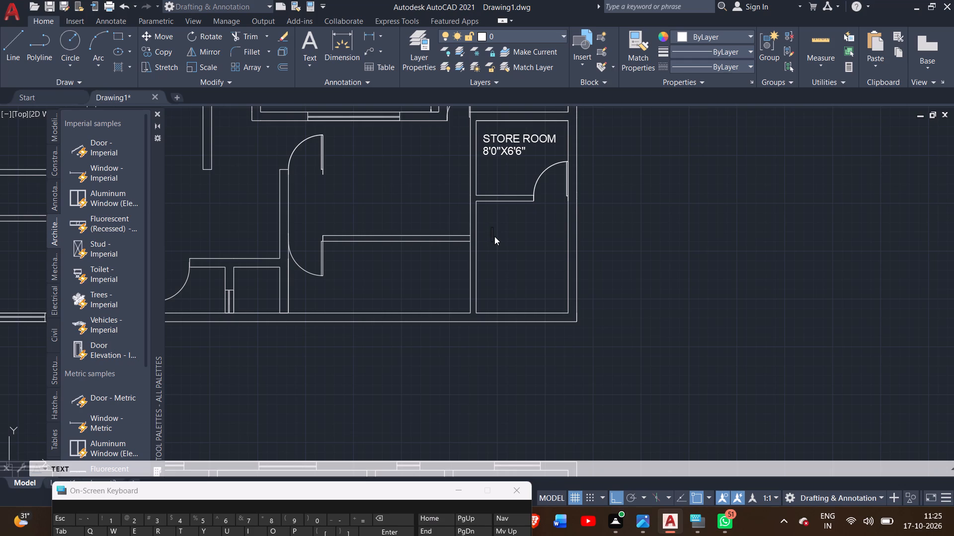
{"action": "type", "text": "PAR"}
{"action": "type", "text": "KING"}
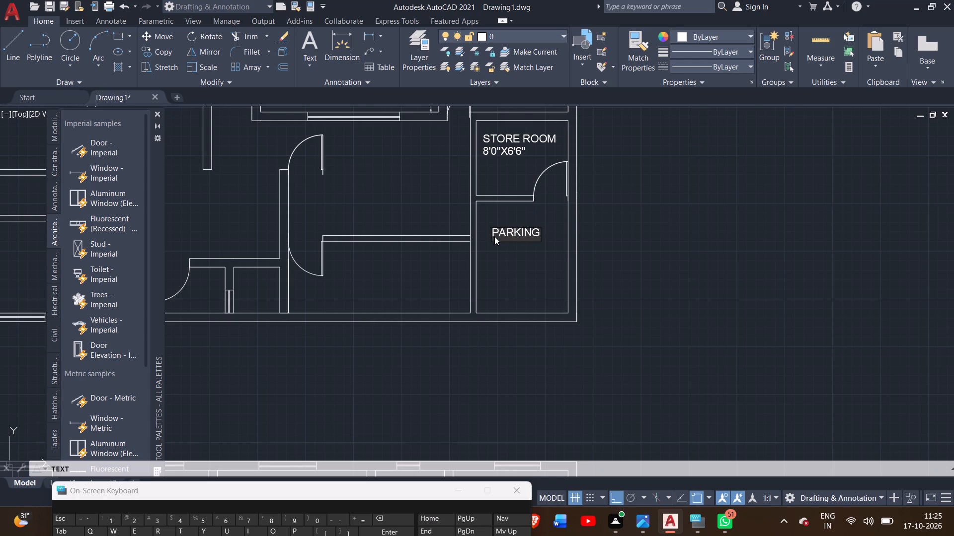
{"action": "key", "text": "Return"}
{"action": "type", "text": "8'0"}
{"action": "type", "text": "\" X"}
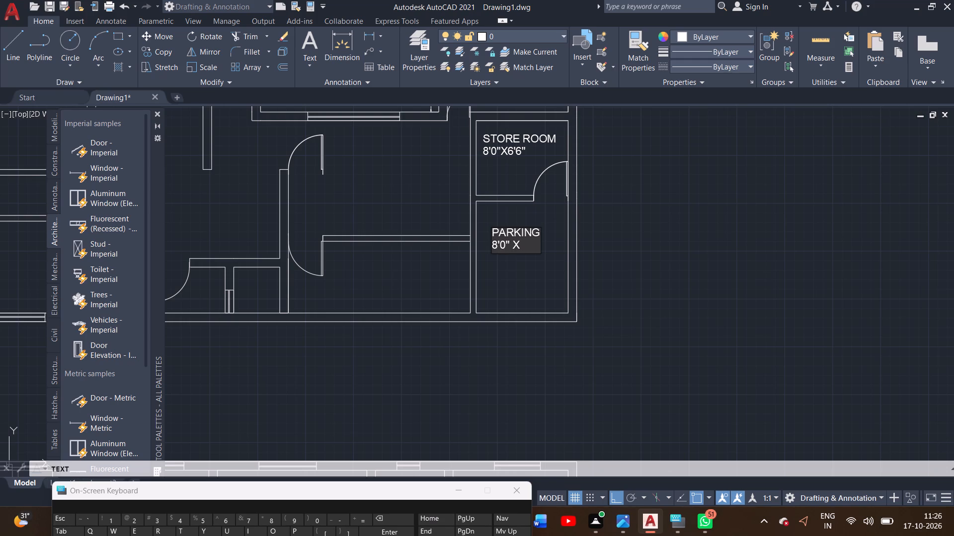
{"action": "type", "text": "11'9"}
{"action": "key", "text": "shift+quotedbl"}
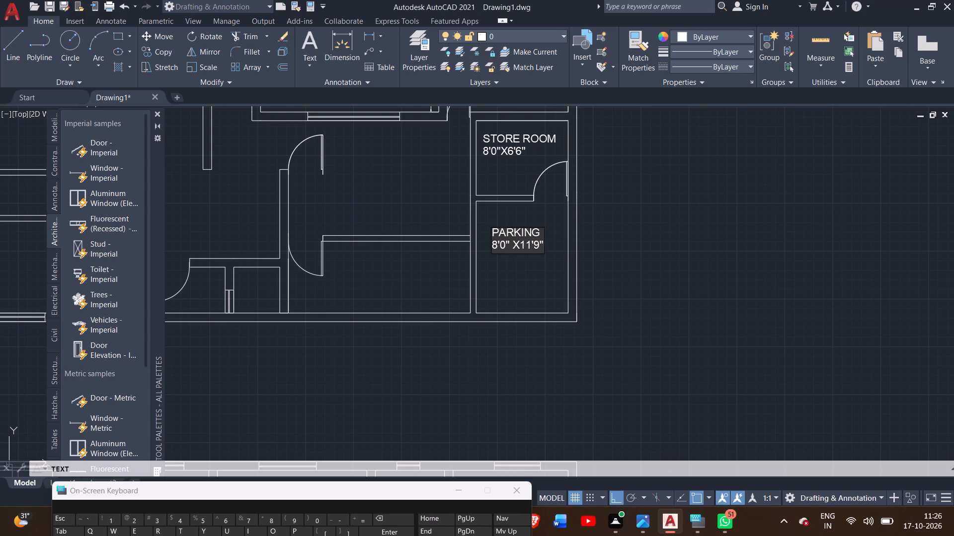
Label the space beside the parking POTCH, with the size 6'3" X12'0" on a second line.
{"action": "middle_click_drag", "start_coordinate": [376, 259], "coordinate": [544, 202]}
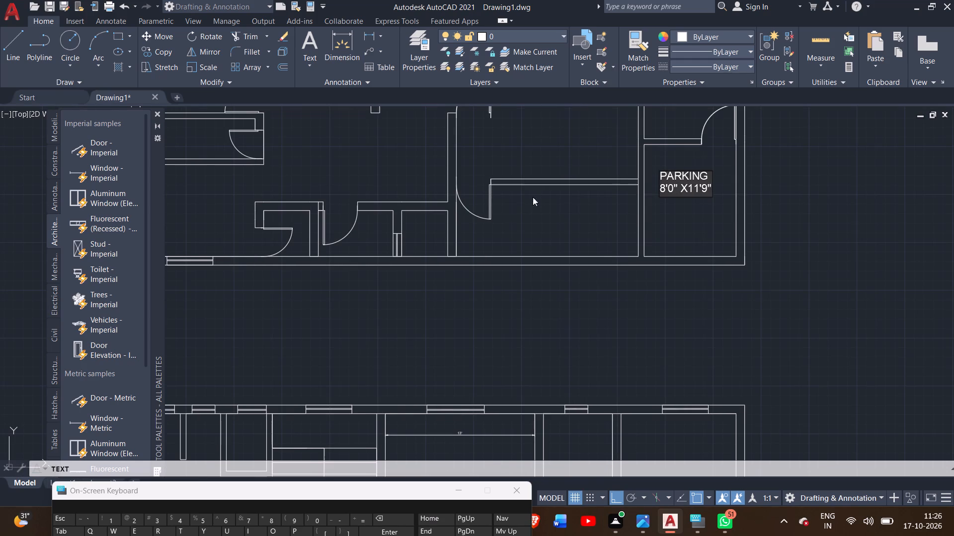
{"action": "left_click", "coordinate": [501, 209]}
{"action": "type", "text": "POTCH"}
{"action": "key", "text": "Return"}
{"action": "type", "text": "6'3"}
{"action": "key", "text": "shift+quotedbl"}
{"action": "key", "text": "space"}
{"action": "type", "text": "X"}
{"action": "type", "text": "12'"}
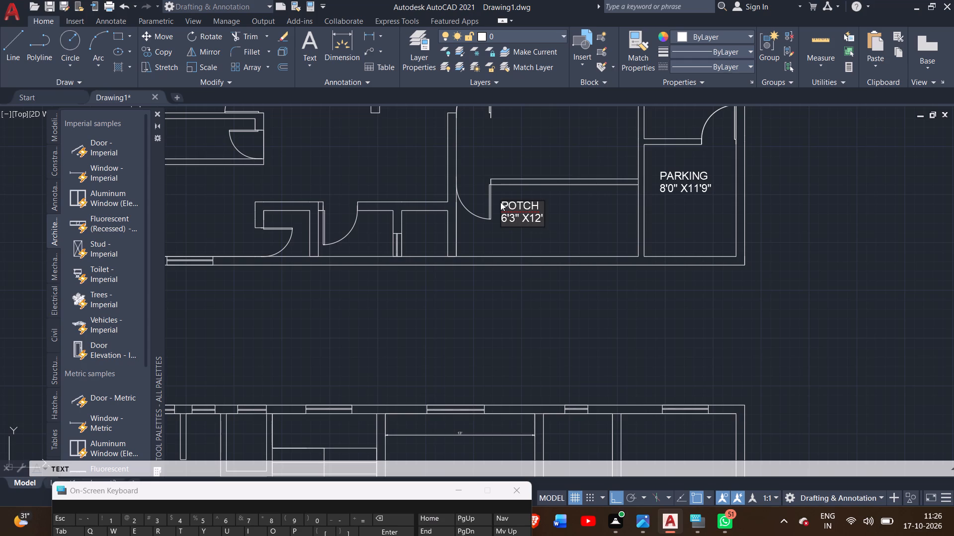
{"action": "key", "text": "0"}
{"action": "key", "text": "shift+quotedbl"}
Label the small room beside the POTCH as SHOE CABINE, split over two lines.
{"action": "middle_click_drag", "start_coordinate": [503, 309], "coordinate": [590, 305]}
{"action": "scroll", "coordinate": [504, 226], "scroll_direction": "up", "scroll_amount": 3}
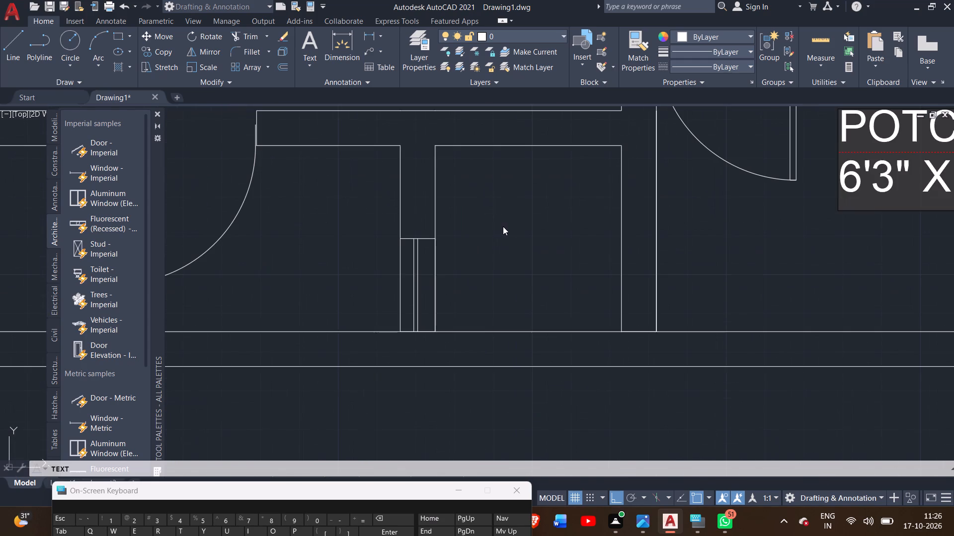
{"action": "left_click", "coordinate": [461, 197]}
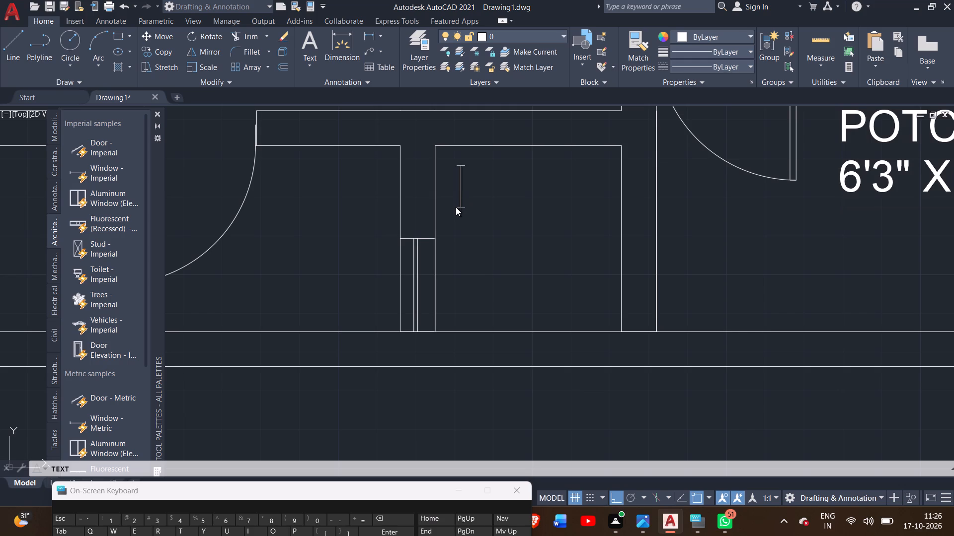
{"action": "type", "text": "SHOE"}
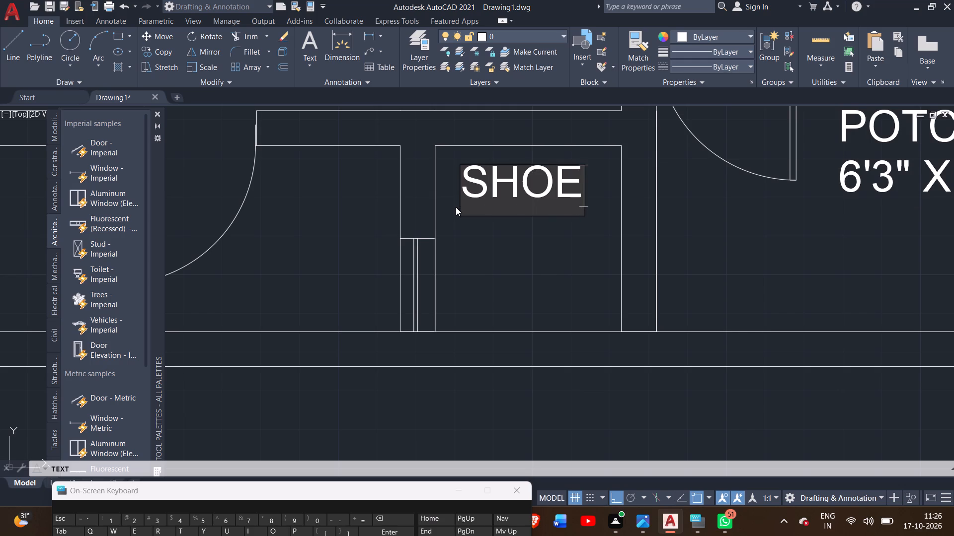
{"action": "key", "text": "Return"}
{"action": "type", "text": "CA"}
{"action": "type", "text": "BI"}
{"action": "key", "text": "n"}
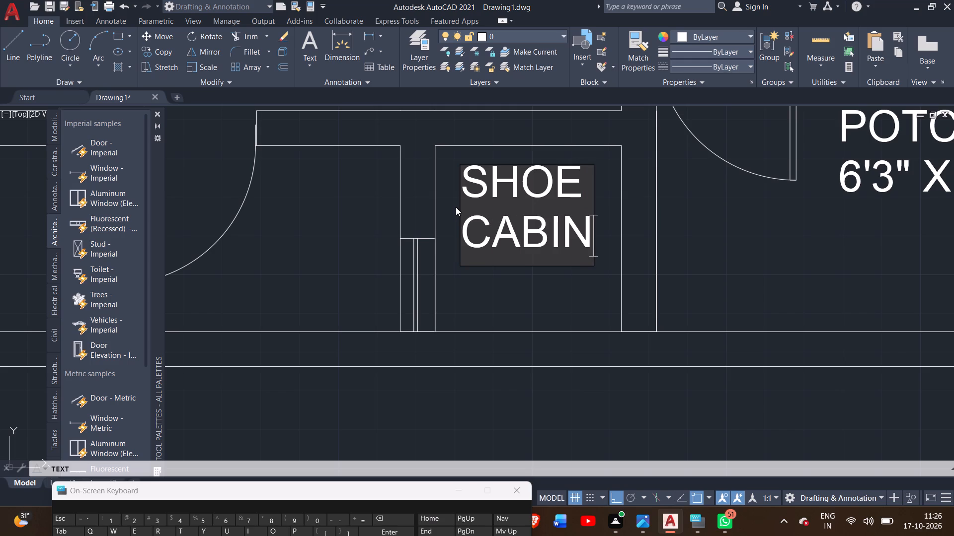
{"action": "key", "text": "e"}
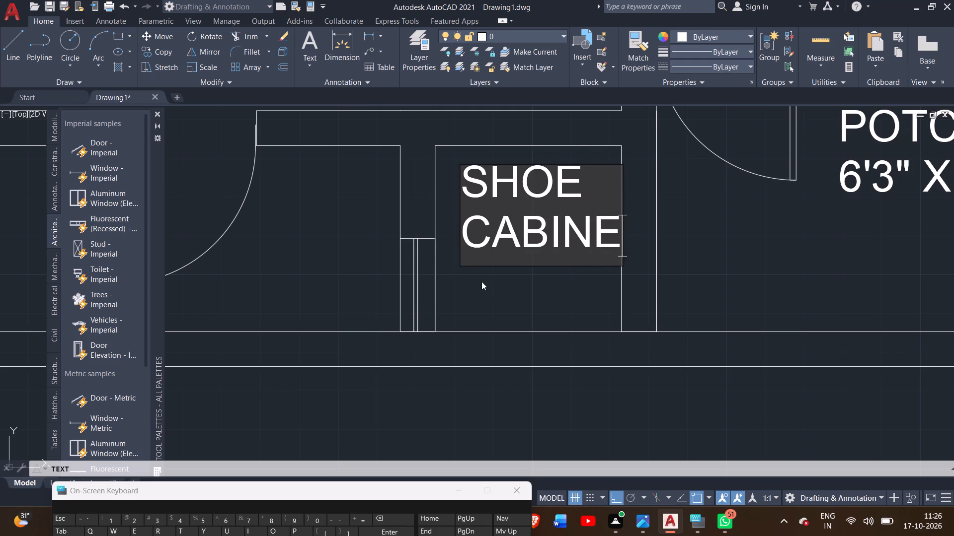
Add the size 4'0"X4'0" as separate text below the SHOE CABINE label.
{"action": "left_click", "coordinate": [478, 279]}
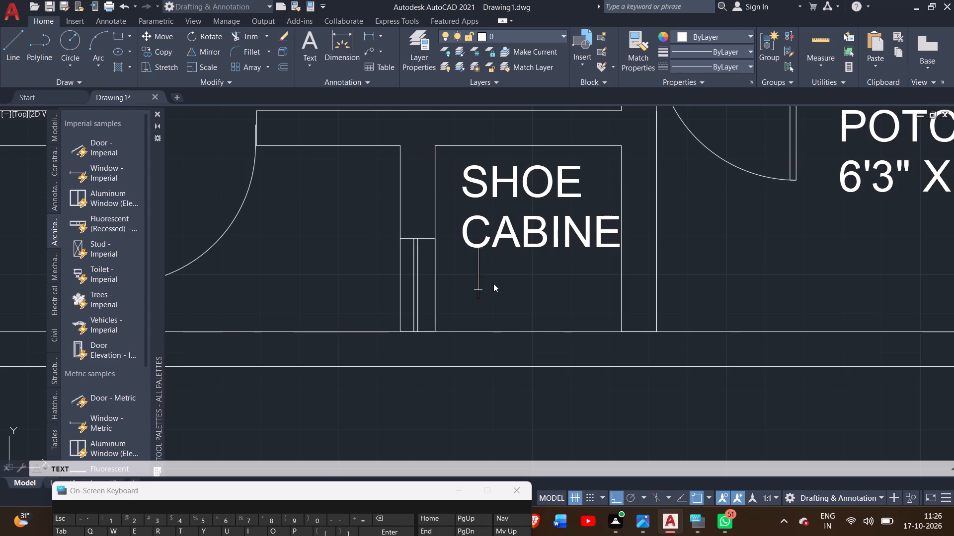
{"action": "middle_click_drag", "start_coordinate": [493, 283], "coordinate": [540, 239]}
{"action": "left_click", "coordinate": [503, 255]}
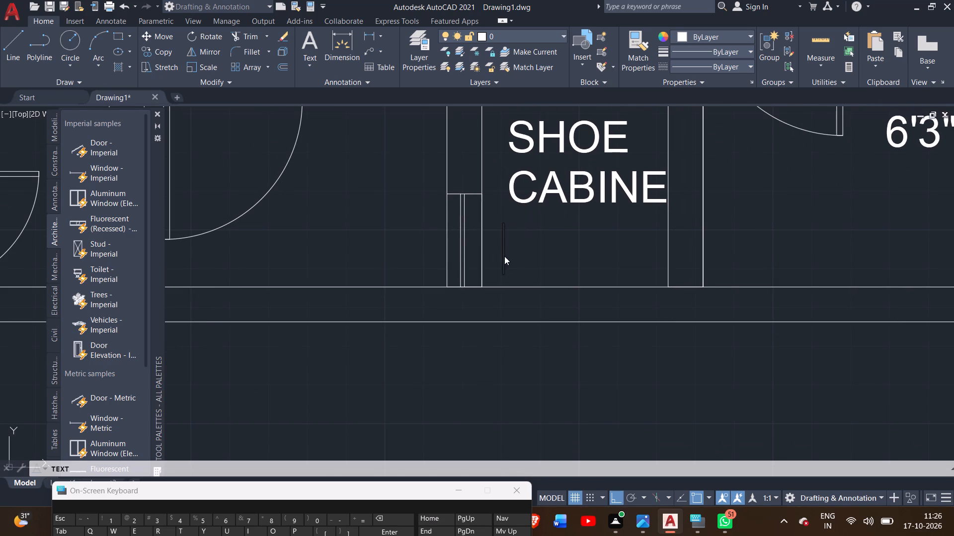
{"action": "type", "text": "4'0"}
{"action": "type", "text": "\"X"}
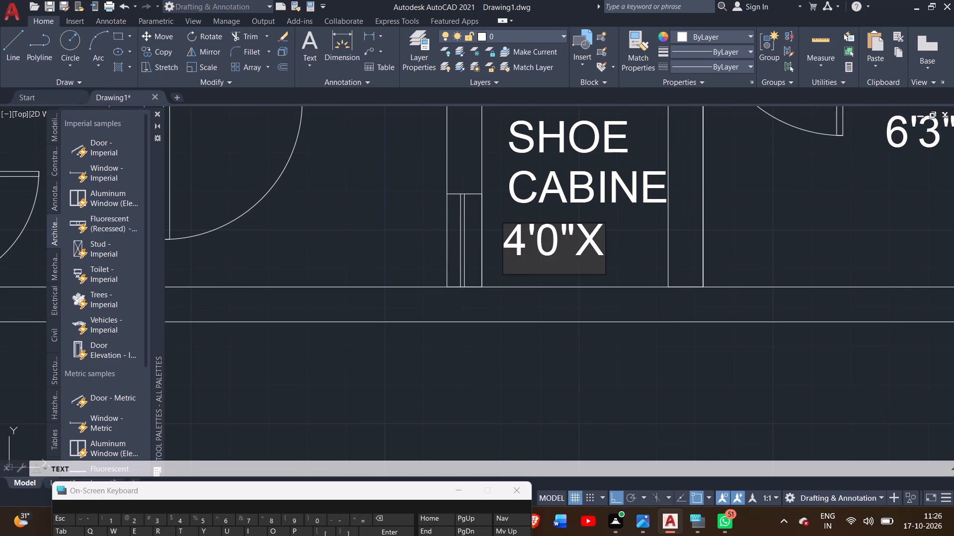
{"action": "type", "text": "4'"}
{"action": "key", "text": "0"}
{"action": "key", "text": "shift+quotedbl"}
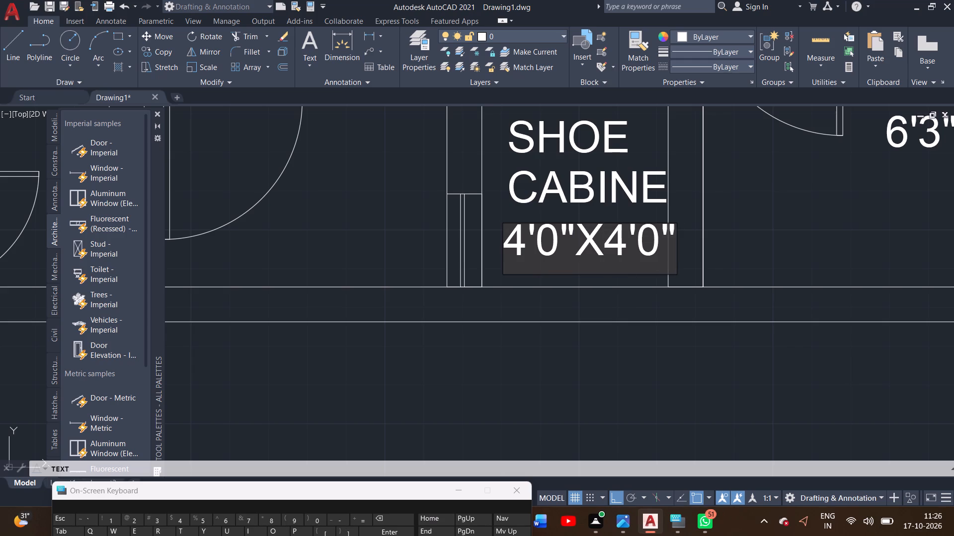
Label the room beside the shoe cabinet WASH ROOM, with the size 6'6"X4'0" on a second line.
{"action": "scroll", "coordinate": [514, 254], "scroll_direction": "down", "scroll_amount": 2}
{"action": "scroll", "coordinate": [495, 303], "scroll_direction": "down", "scroll_amount": 2}
{"action": "middle_click_drag", "start_coordinate": [495, 303], "coordinate": [529, 300]}
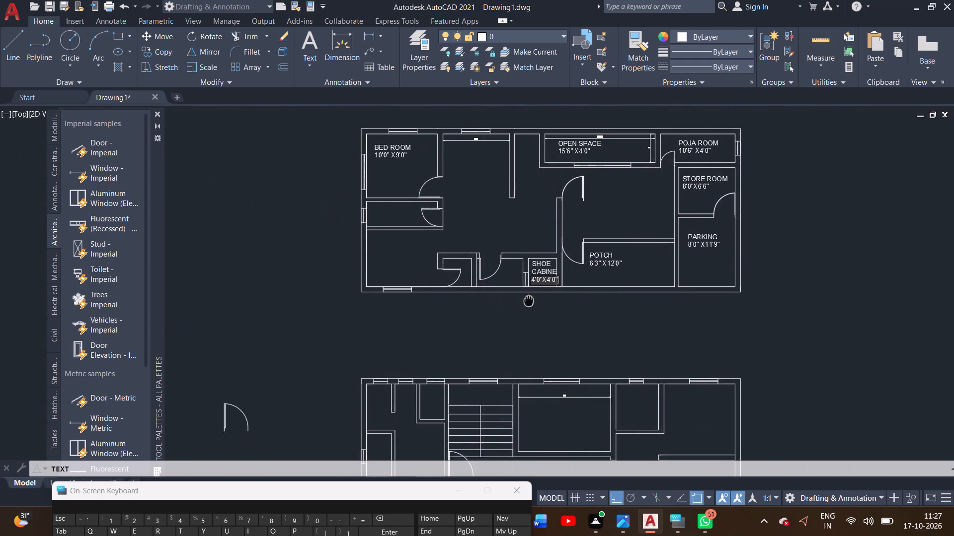
{"action": "middle_click_drag", "start_coordinate": [529, 300], "coordinate": [611, 269]}
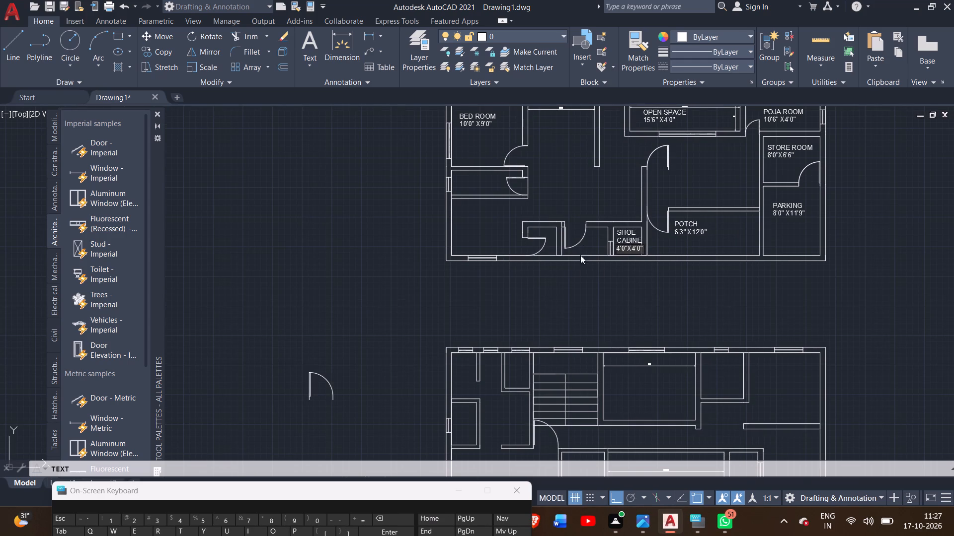
{"action": "scroll", "coordinate": [574, 229], "scroll_direction": "up", "scroll_amount": 4}
{"action": "left_click", "coordinate": [529, 249]}
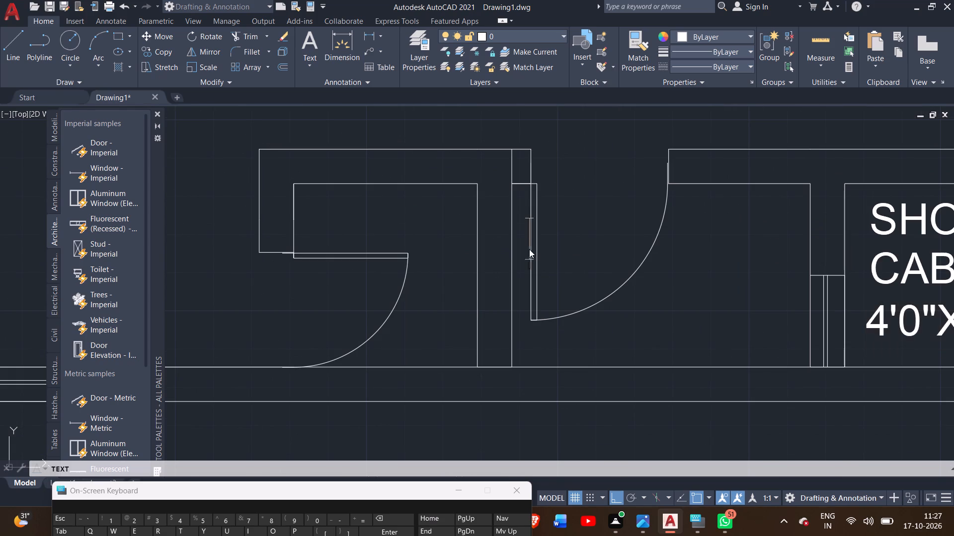
{"action": "type", "text": "WASH ROOM"}
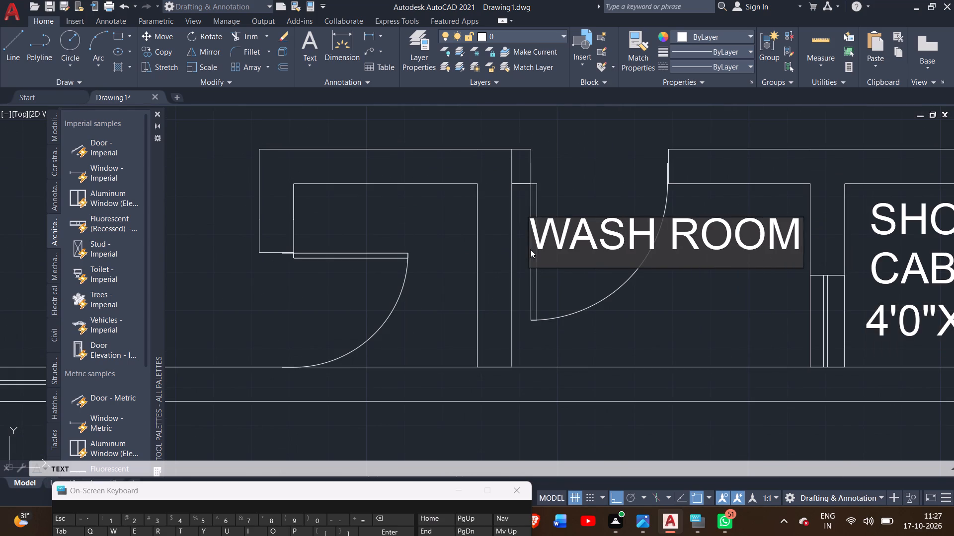
{"action": "key", "text": "Return"}
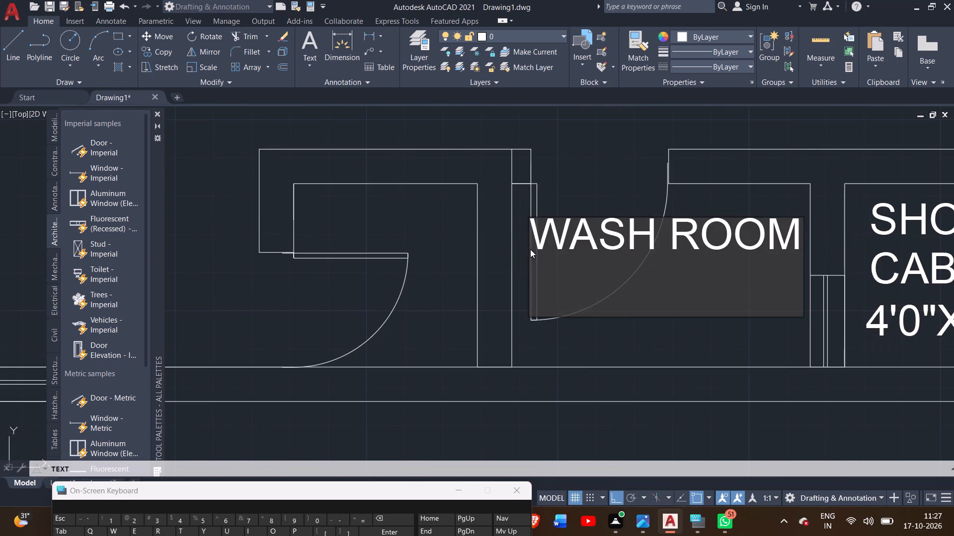
{"action": "type", "text": "6'6\"X"}
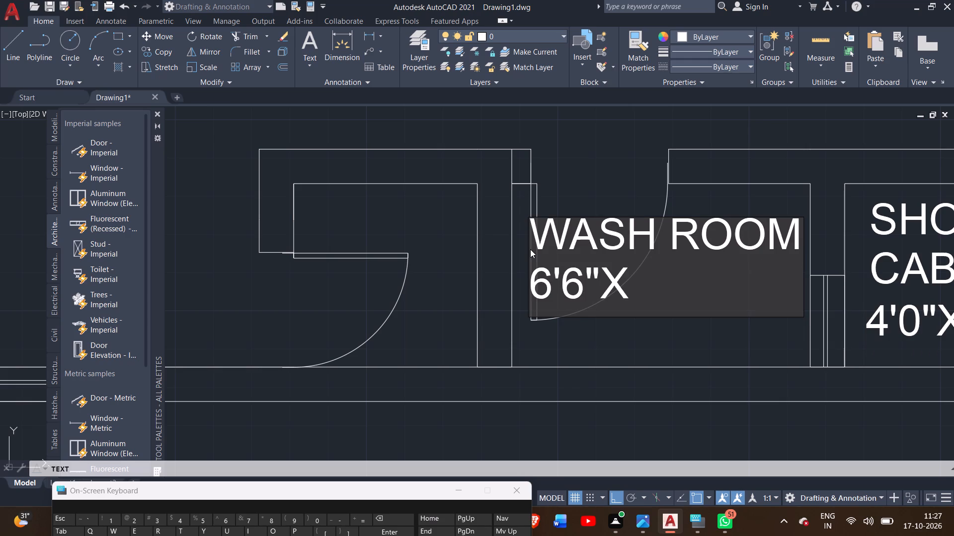
{"action": "type", "text": "4'0"}
{"action": "key", "text": "shift+quotedbl"}
Label the small room beside the wash room STORE ROOM over two lines, with the size 5'X4' on a third line.
{"action": "scroll", "coordinate": [530, 251], "scroll_direction": "down", "scroll_amount": 1}
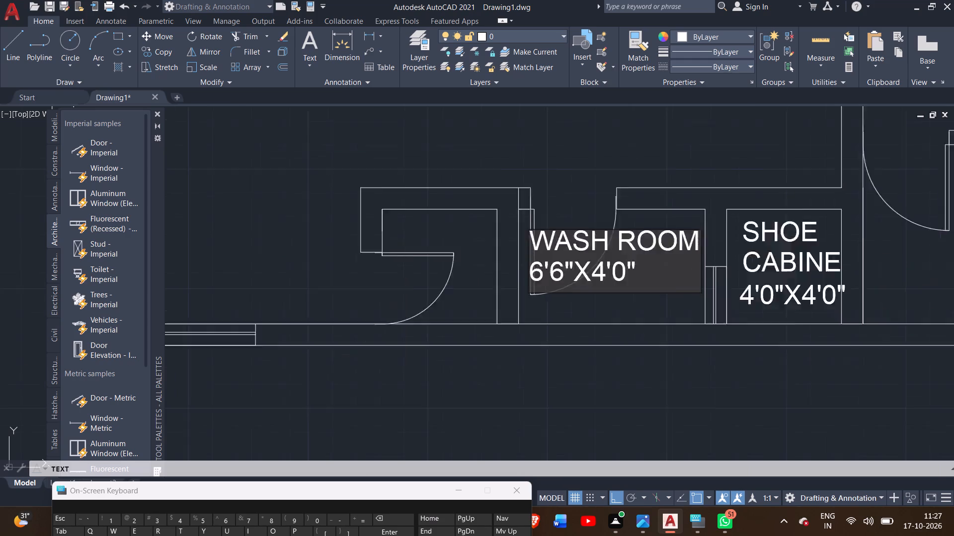
{"action": "scroll", "coordinate": [530, 261], "scroll_direction": "down", "scroll_amount": 1}
{"action": "middle_click_drag", "start_coordinate": [514, 318], "coordinate": [687, 357]}
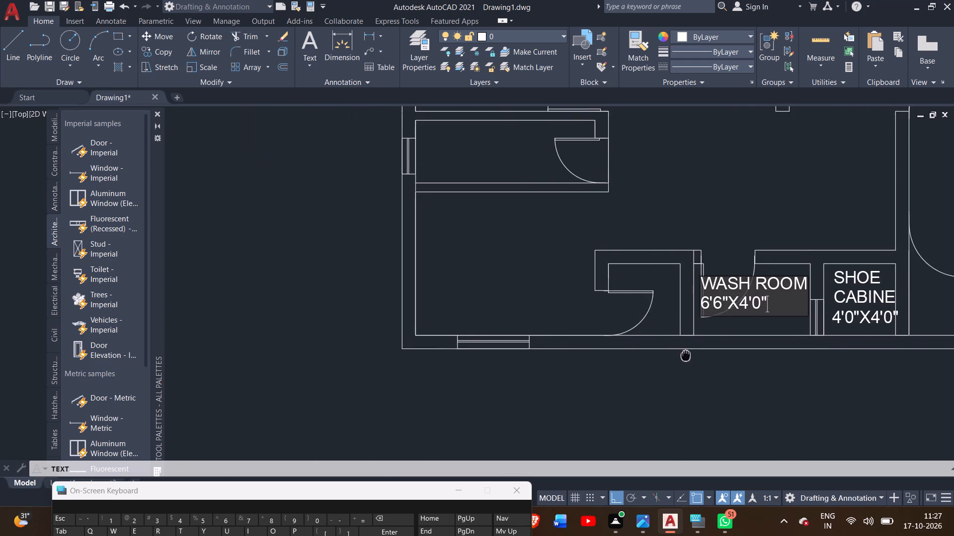
{"action": "middle_click_drag", "start_coordinate": [687, 357], "coordinate": [695, 390]}
{"action": "scroll", "coordinate": [590, 324], "scroll_direction": "up", "scroll_amount": 2}
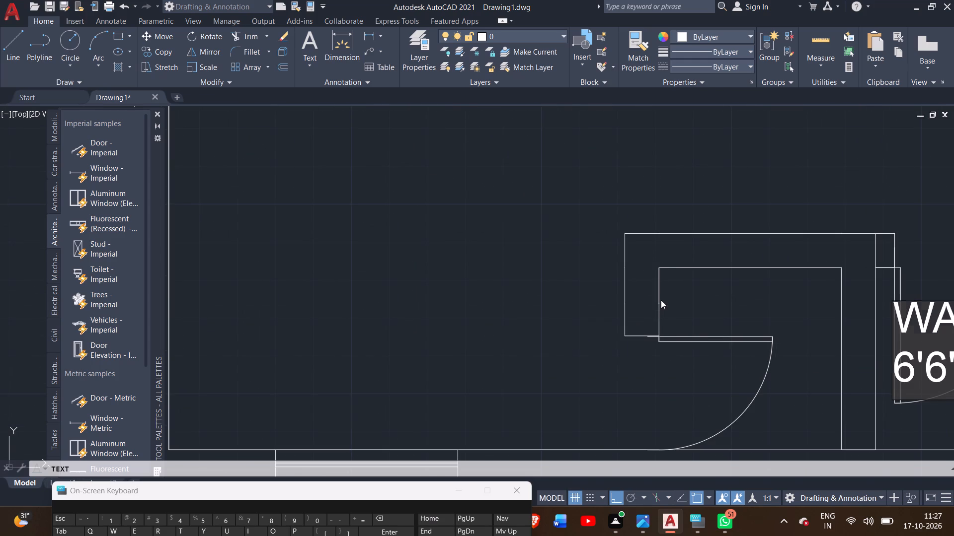
{"action": "double_click", "coordinate": [661, 300]}
{"action": "double_click", "coordinate": [669, 300]}
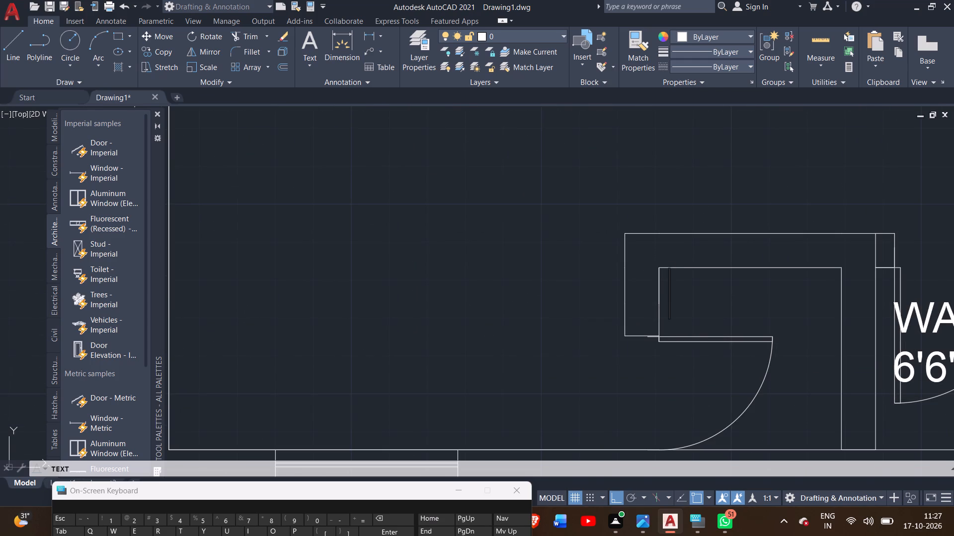
{"action": "left_click", "coordinate": [666, 315]}
{"action": "key", "text": "s"}
{"action": "type", "text": "TORE"}
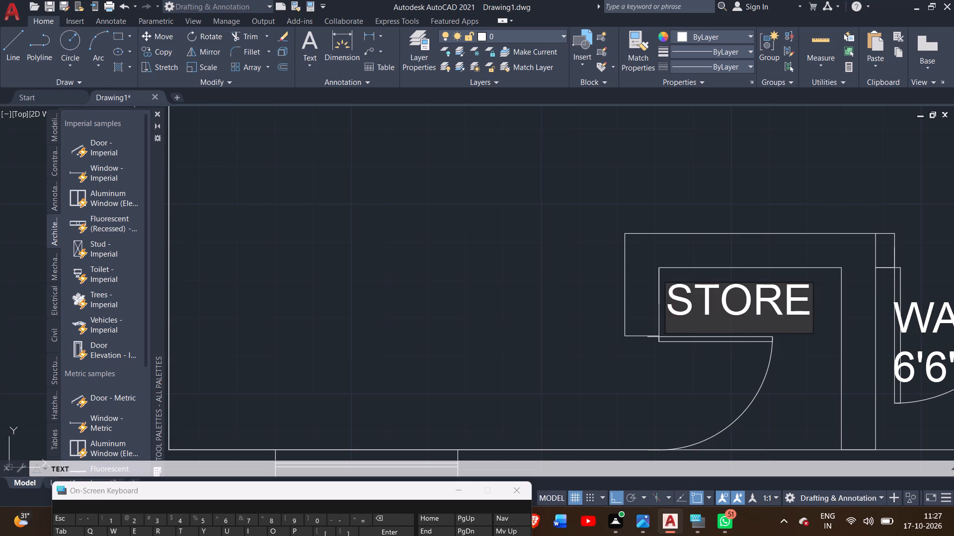
{"action": "key", "text": "Return"}
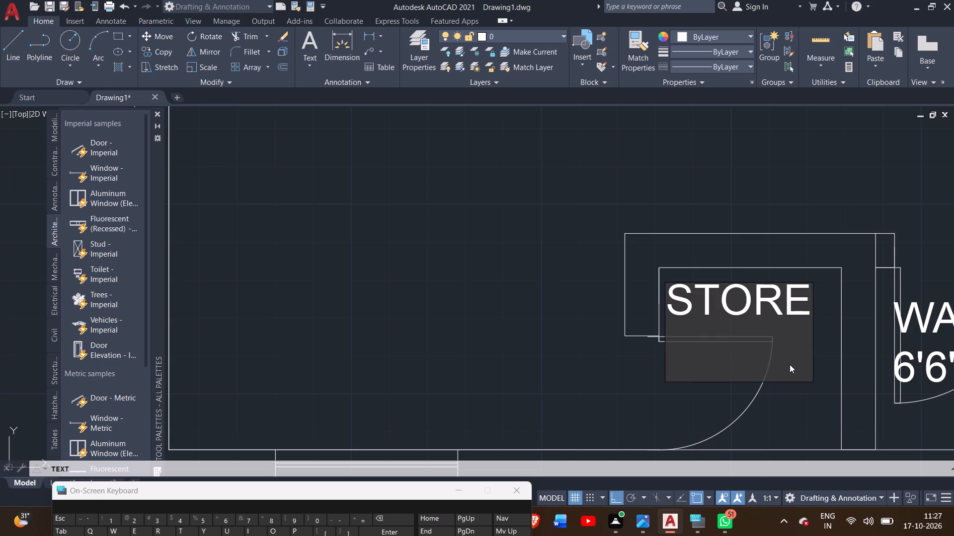
{"action": "type", "text": "ROOM"}
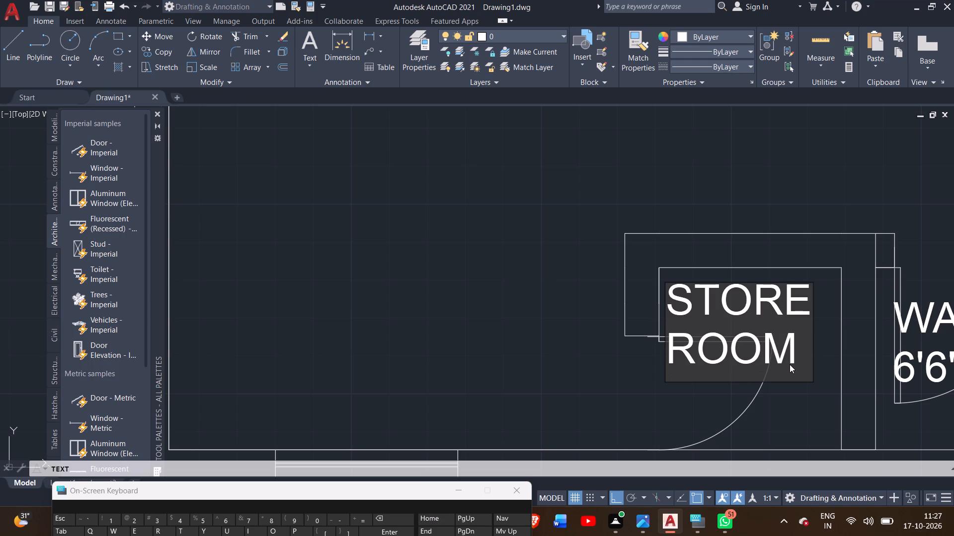
{"action": "key", "text": "Return"}
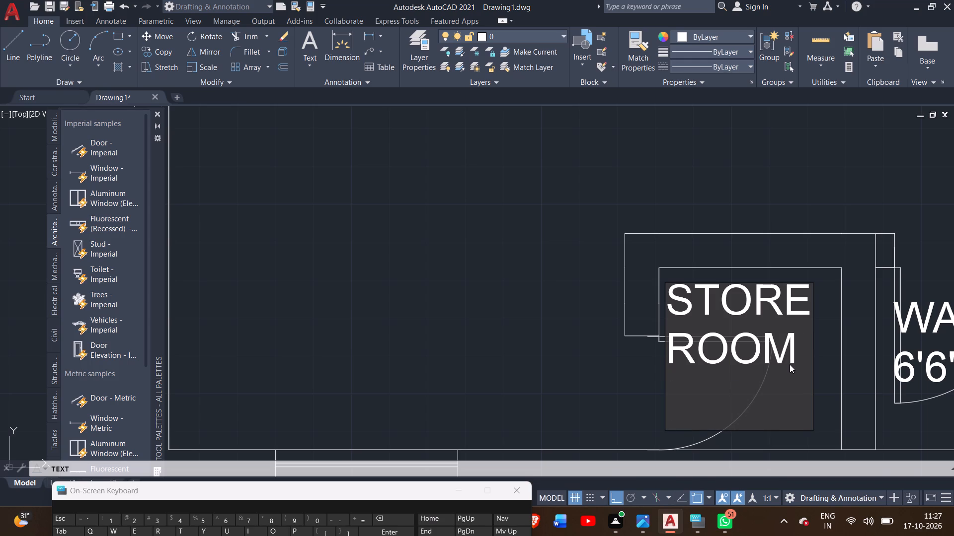
{"action": "type", "text": "5'"}
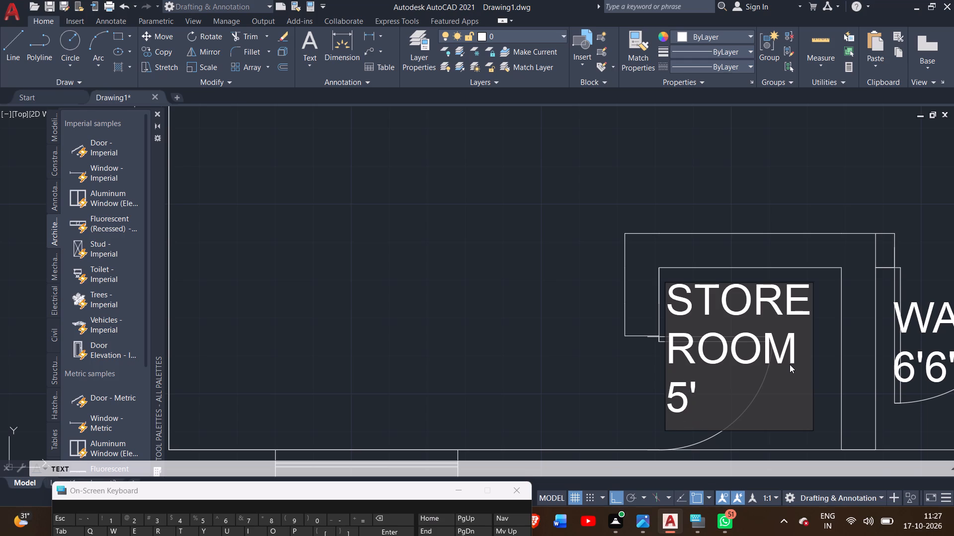
{"action": "key", "text": "x"}
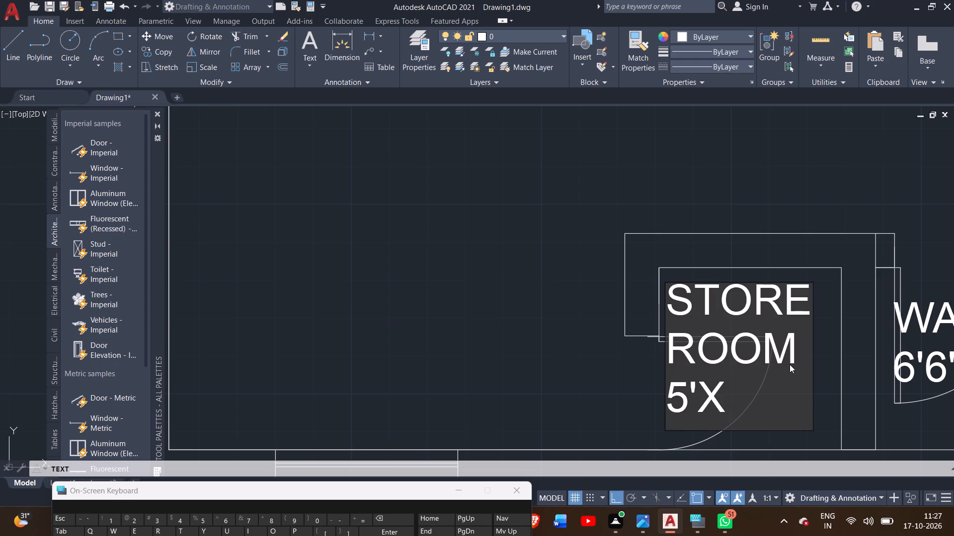
{"action": "type", "text": "4'"}
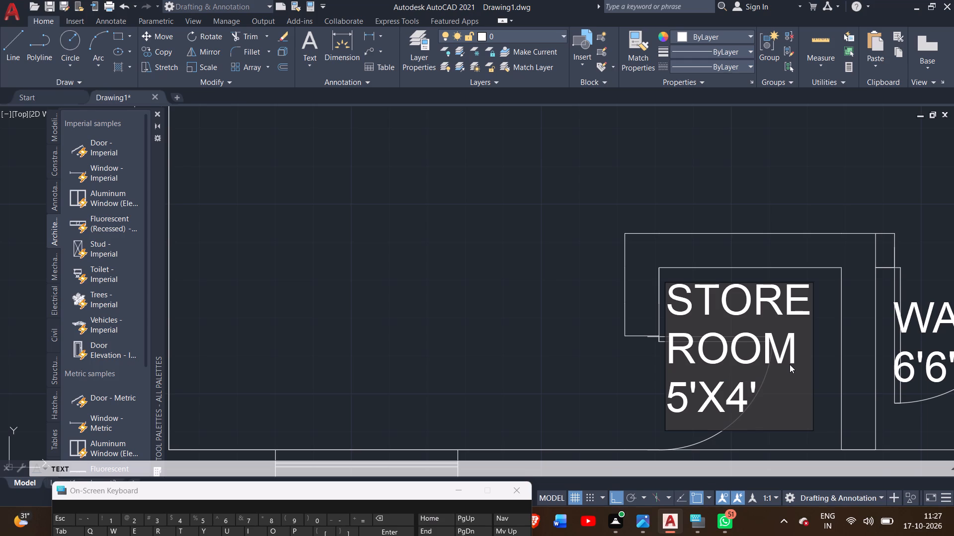
Label the corner room beside the store room KITCHEN, with the size 10'0"X8'0" on a second line.
{"action": "scroll", "coordinate": [803, 331], "scroll_direction": "down", "scroll_amount": 1}
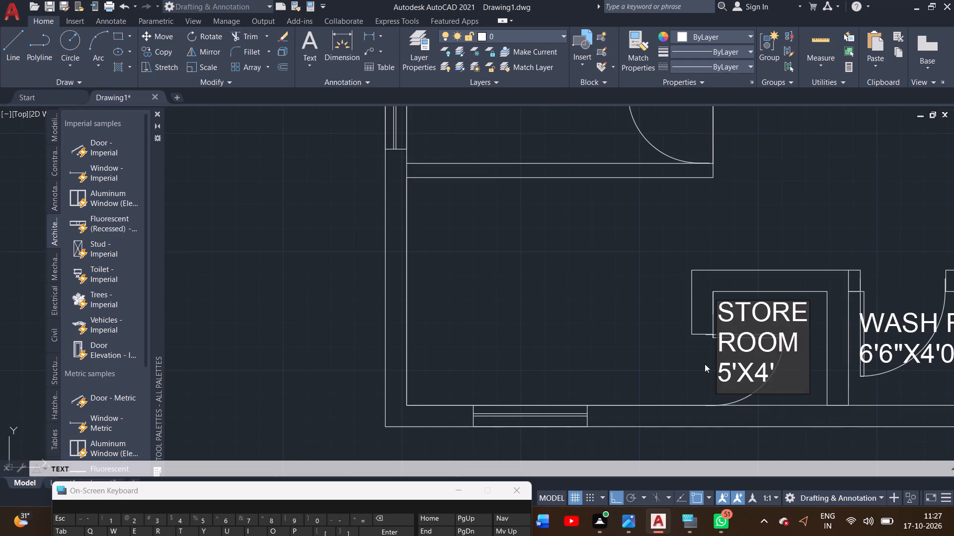
{"action": "scroll", "coordinate": [704, 364], "scroll_direction": "down", "scroll_amount": 1}
{"action": "middle_click_drag", "start_coordinate": [662, 331], "coordinate": [753, 426]}
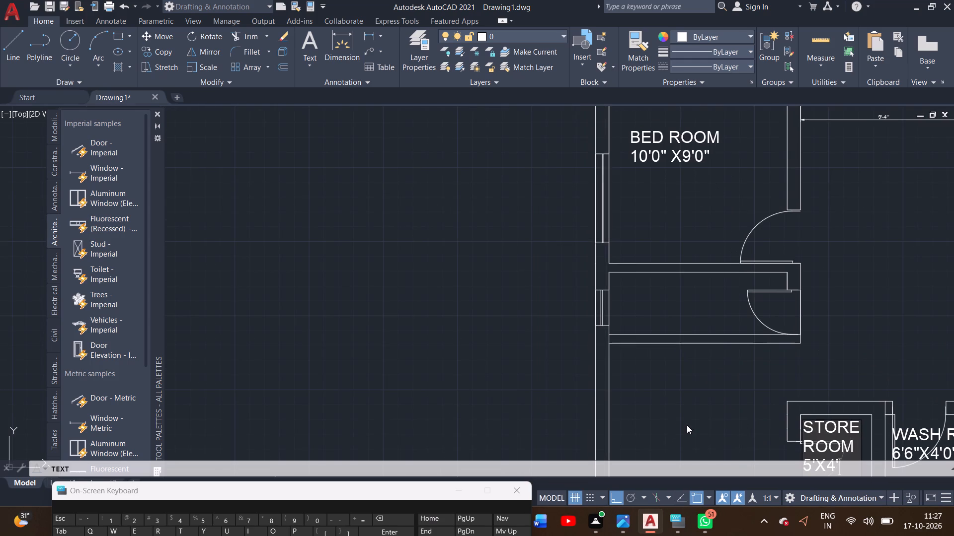
{"action": "middle_click_drag", "start_coordinate": [687, 425], "coordinate": [786, 373]}
{"action": "left_click", "coordinate": [733, 352]}
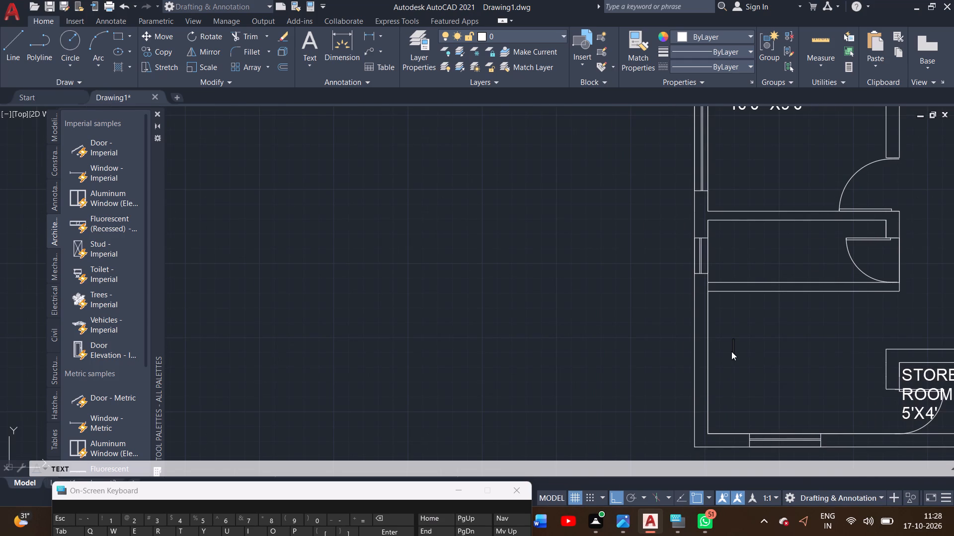
{"action": "type", "text": "KITCHEN"}
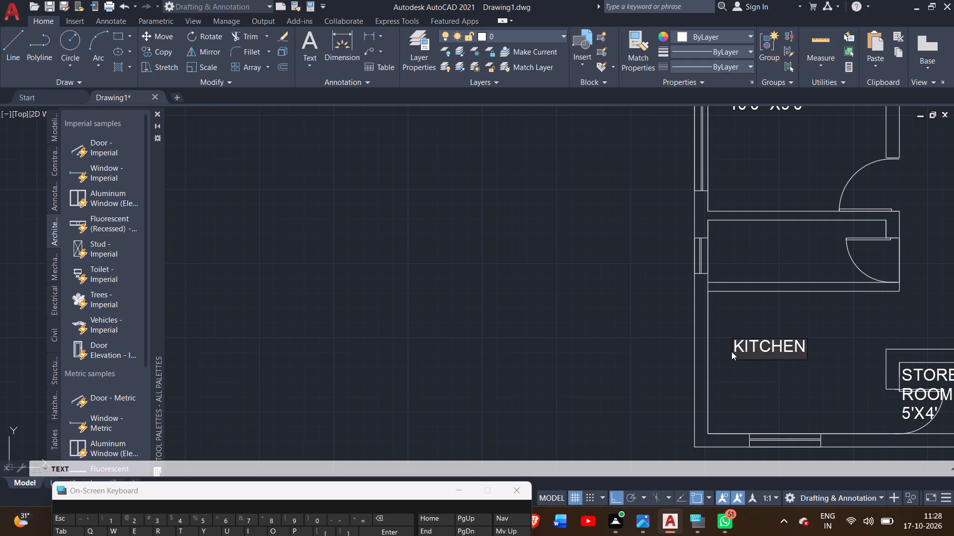
{"action": "key", "text": "Return"}
{"action": "type", "text": "10'0"}
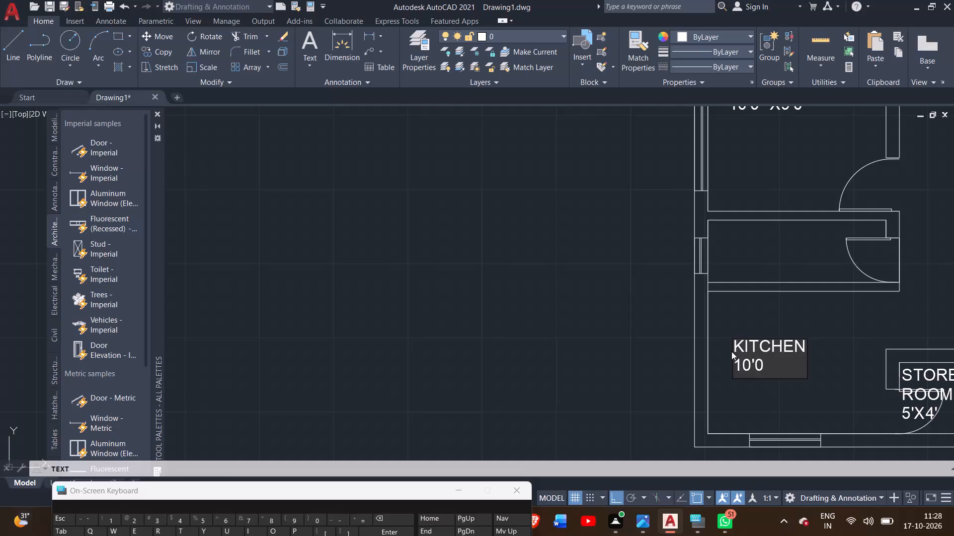
{"action": "key", "text": "shift+quotedbl"}
{"action": "key", "text": "x"}
{"action": "type", "text": "8'0"}
{"action": "key", "text": "shift+quotedbl"}
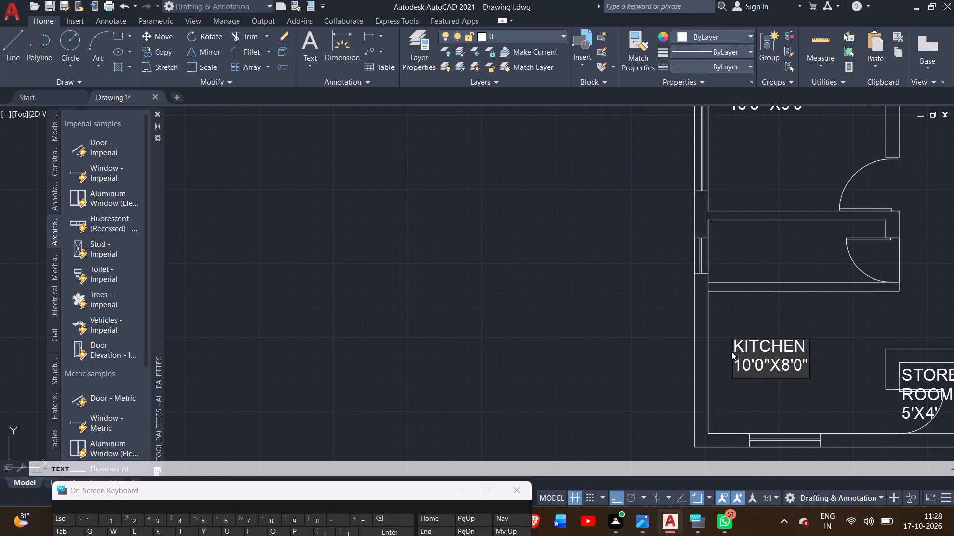
Label the large room between the OPEN SPACE and the POTCH as HALL, with the size 13'0" X12'0" on a second line.
{"action": "scroll", "coordinate": [852, 387], "scroll_direction": "down", "scroll_amount": 2}
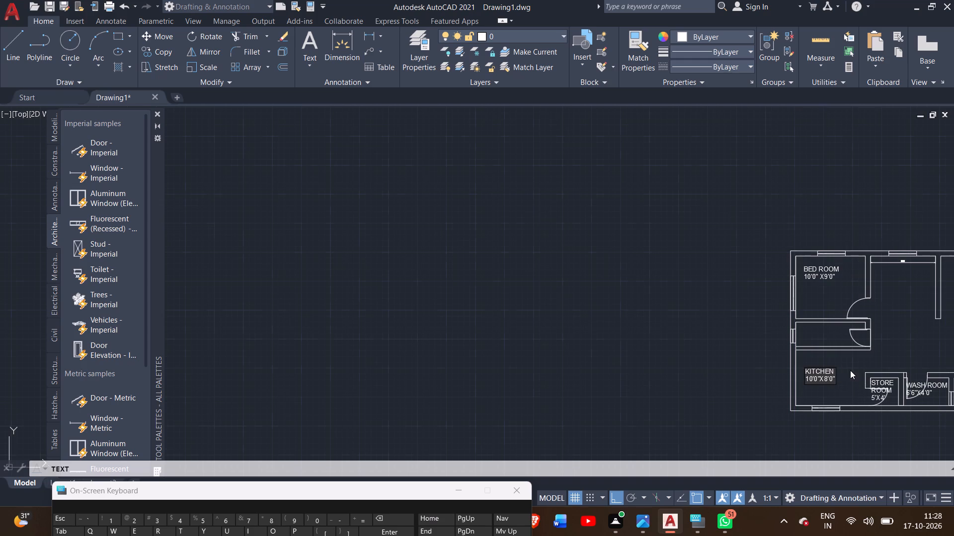
{"action": "middle_click_drag", "start_coordinate": [850, 370], "coordinate": [692, 362]}
{"action": "middle_click_drag", "start_coordinate": [846, 376], "coordinate": [798, 359]}
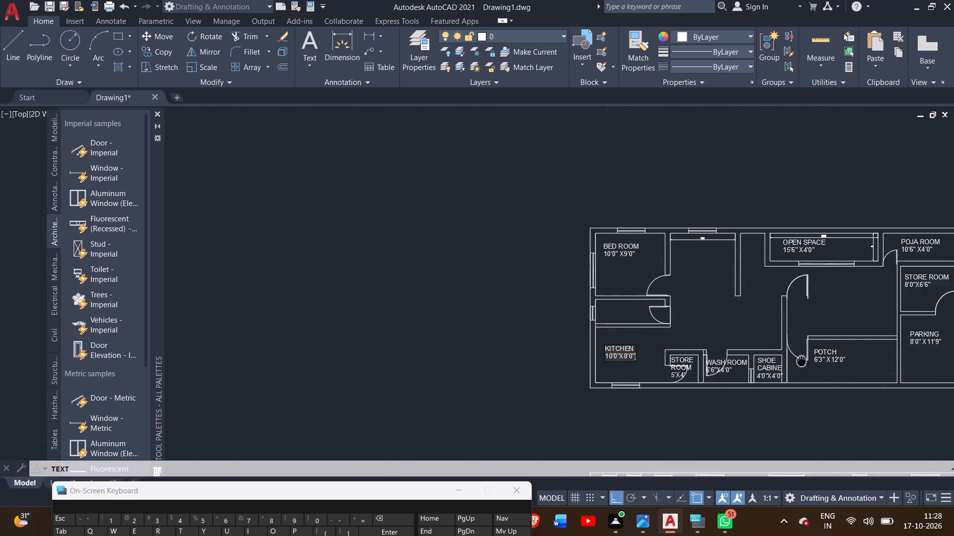
{"action": "middle_click_drag", "start_coordinate": [798, 359], "coordinate": [778, 354]}
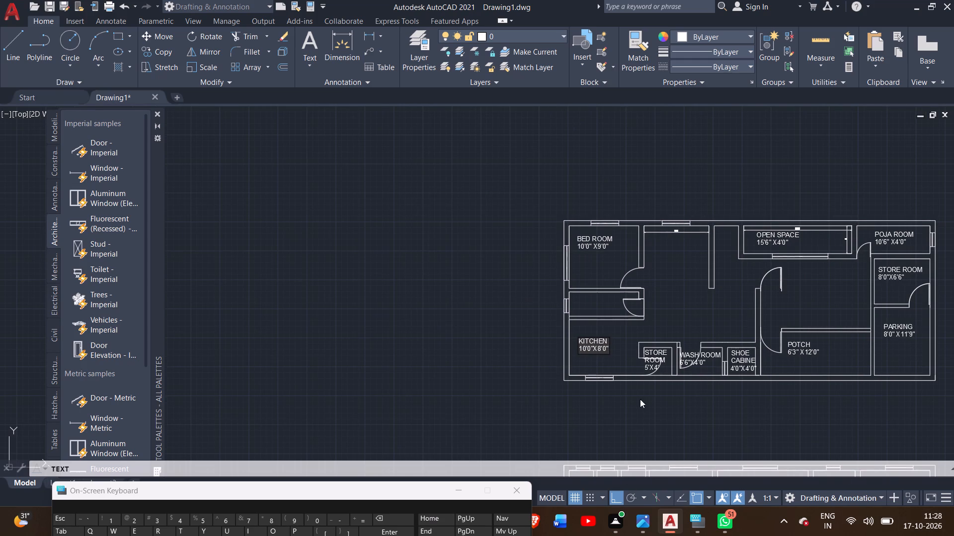
{"action": "scroll", "coordinate": [784, 292], "scroll_direction": "up", "scroll_amount": 2}
{"action": "middle_click_drag", "start_coordinate": [802, 306], "coordinate": [795, 305]}
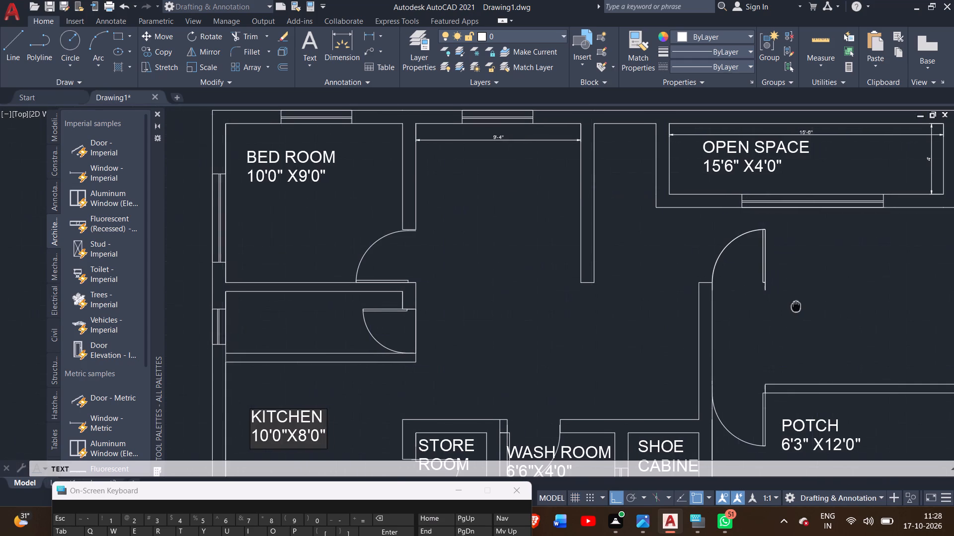
{"action": "middle_click_drag", "start_coordinate": [795, 305], "coordinate": [736, 309]}
{"action": "left_click", "coordinate": [751, 272]}
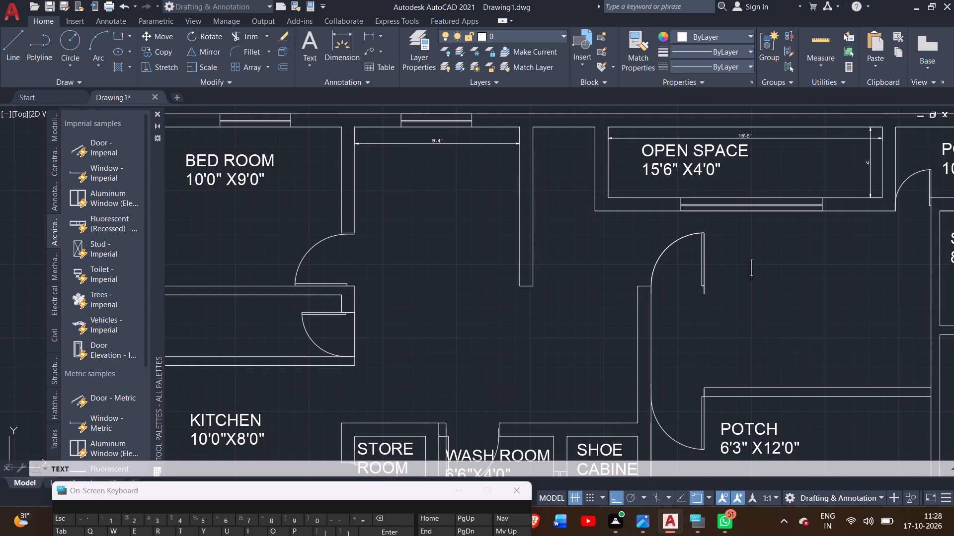
{"action": "type", "text": "KJALL"}
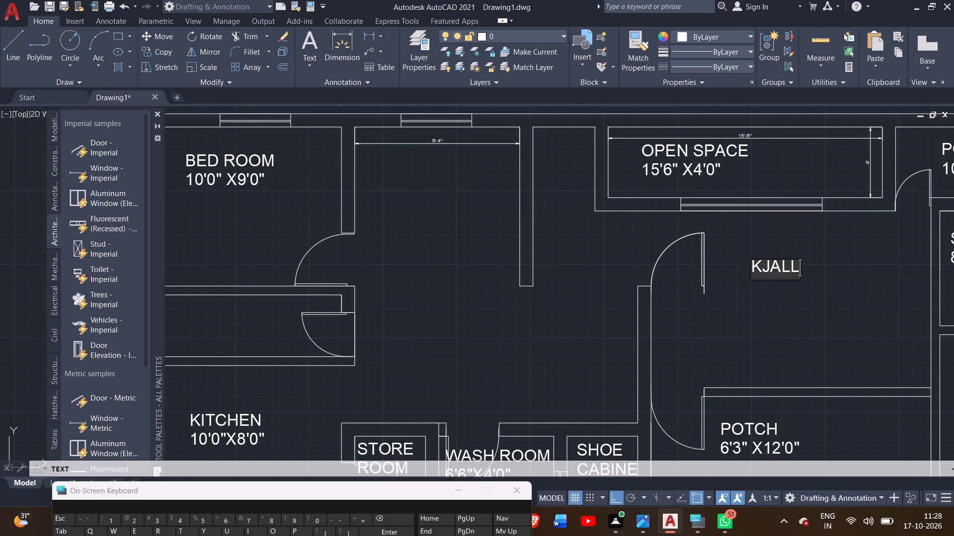
{"action": "key", "text": "BackSpace"}
{"action": "key", "text": "BackSpace"}
{"action": "key", "text": "BackSpace"}
{"action": "key", "text": "BackSpace"}
{"action": "key", "text": "BackSpace"}
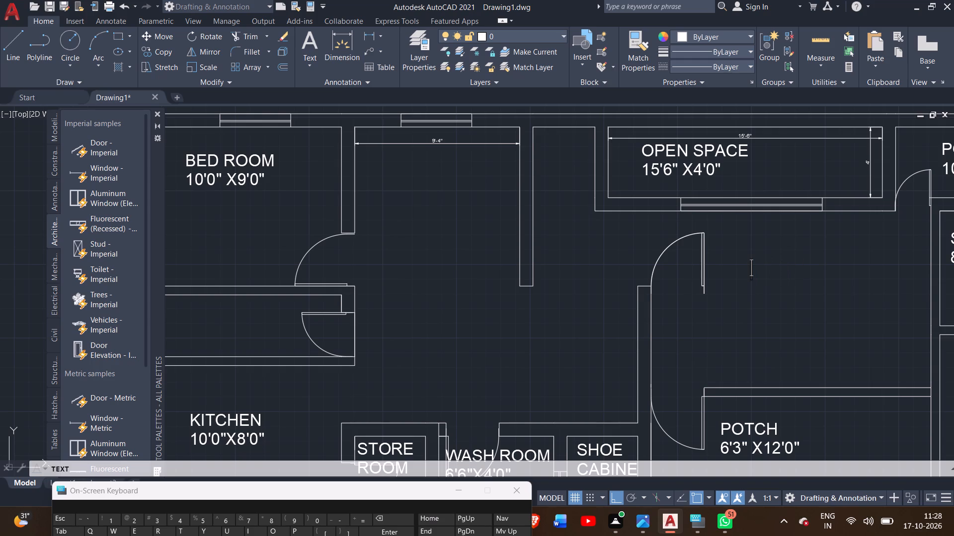
{"action": "key", "text": "k"}
{"action": "key", "text": "BackSpace"}
{"action": "type", "text": "HALL"}
{"action": "key", "text": "Return"}
{"action": "type", "text": "13"}
{"action": "type", "text": "'0"}
{"action": "key", "text": "shift+quotedbl"}
{"action": "key", "text": "space"}
{"action": "type", "text": "X"}
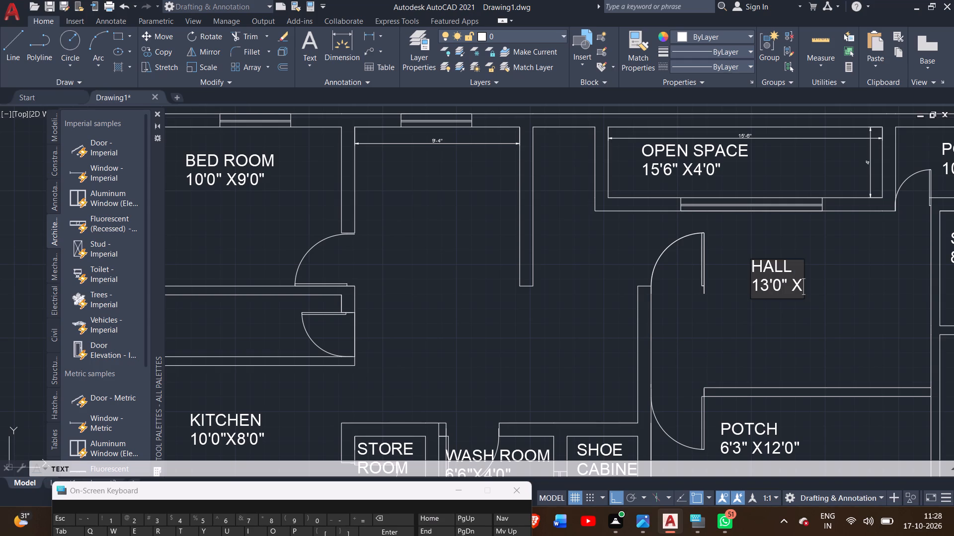
{"action": "type", "text": "12'0"}
{"action": "key", "text": "shift+quotedbl"}
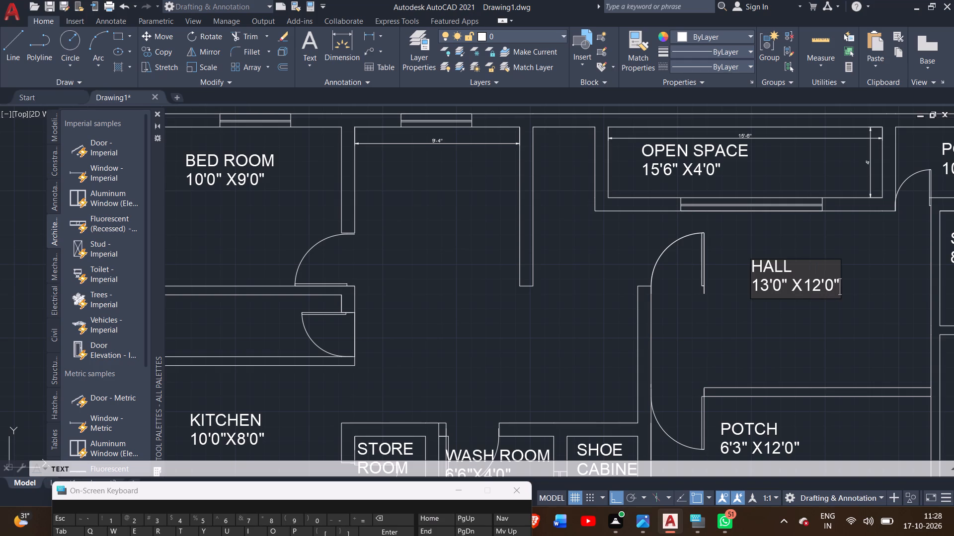
Label the central space between the bedroom and the hall DINING, with the size 13'9" X8'6" on a second line.
{"action": "scroll", "coordinate": [556, 340], "scroll_direction": "down", "scroll_amount": 1}
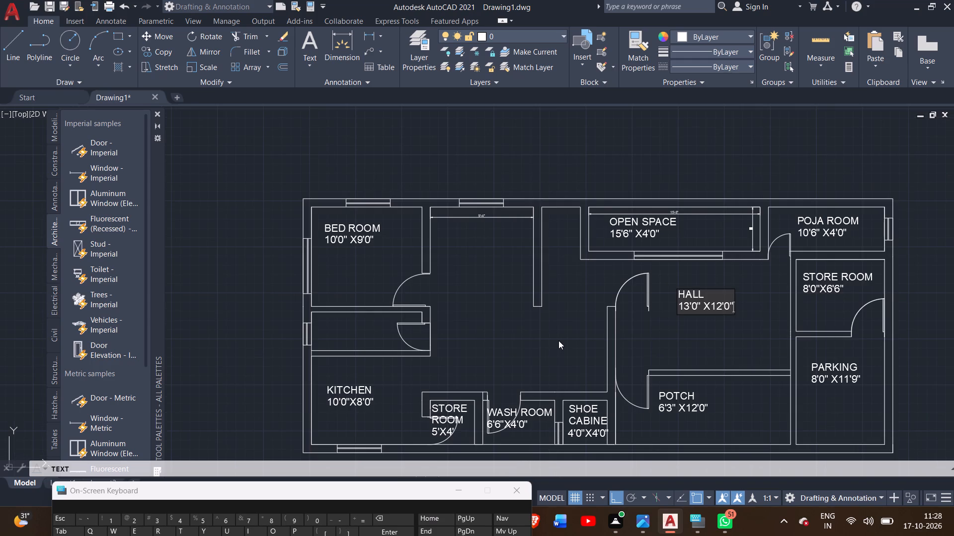
{"action": "middle_click", "coordinate": [671, 315]}
{"action": "middle_click_drag", "start_coordinate": [532, 326], "coordinate": [682, 297]}
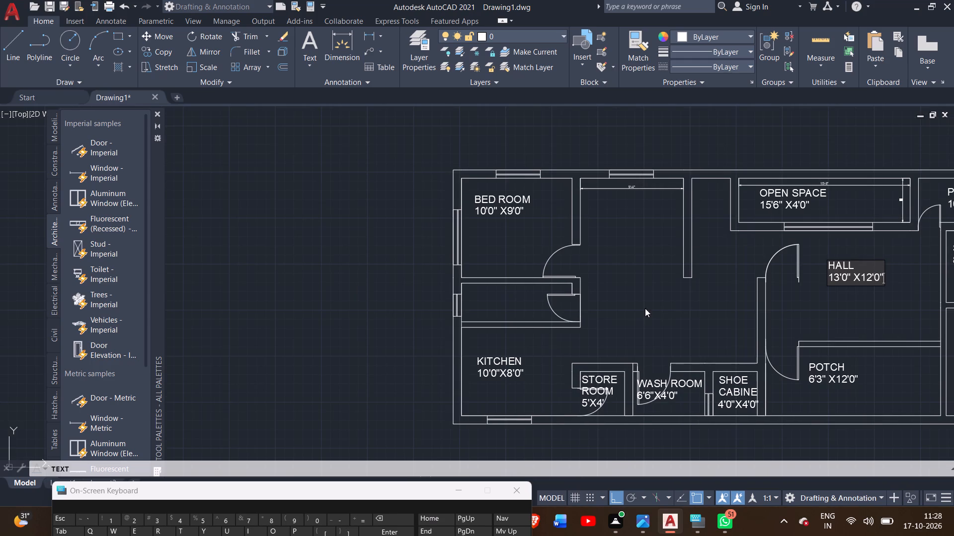
{"action": "left_click", "coordinate": [625, 309]}
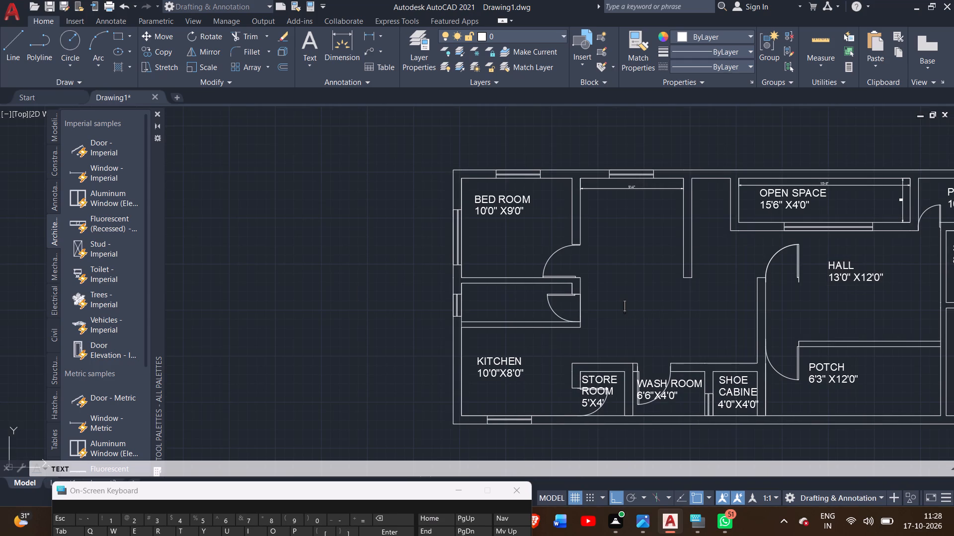
{"action": "type", "text": "DIVI"}
{"action": "key", "text": "BackSpace"}
{"action": "key", "text": "BackSpace"}
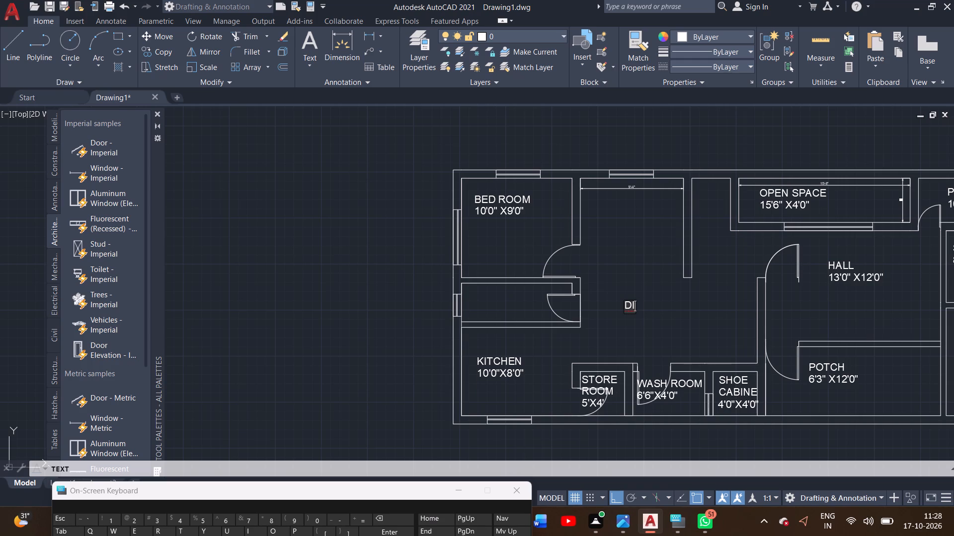
{"action": "type", "text": "NING"}
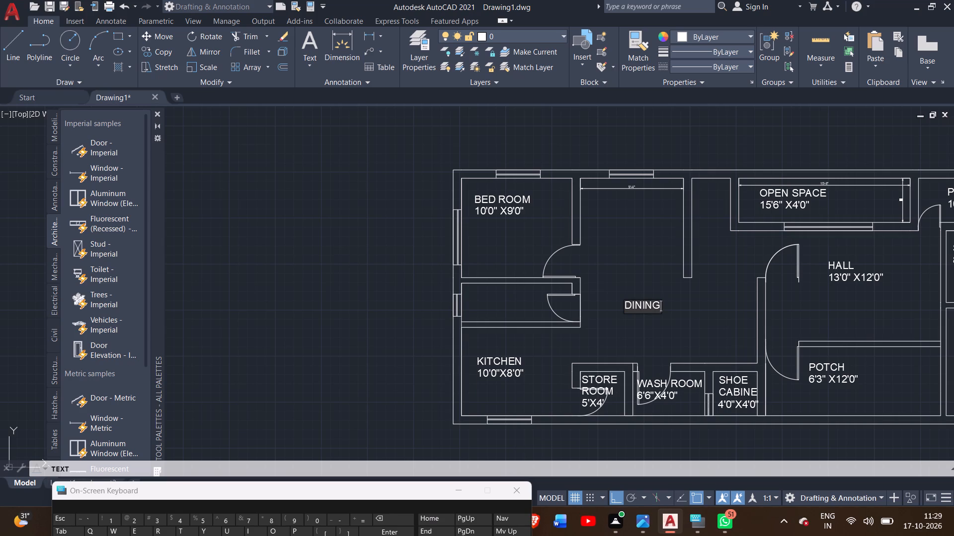
{"action": "key", "text": "Return"}
{"action": "type", "text": "132"}
{"action": "key", "text": "BackSpace"}
{"action": "key", "text": "apostrophe"}
{"action": "key", "text": "9"}
{"action": "key", "text": "shift+quotedbl"}
{"action": "key", "text": "space"}
{"action": "type", "text": "X"}
{"action": "type", "text": "8'6"}
{"action": "key", "text": "shift+quotedbl"}
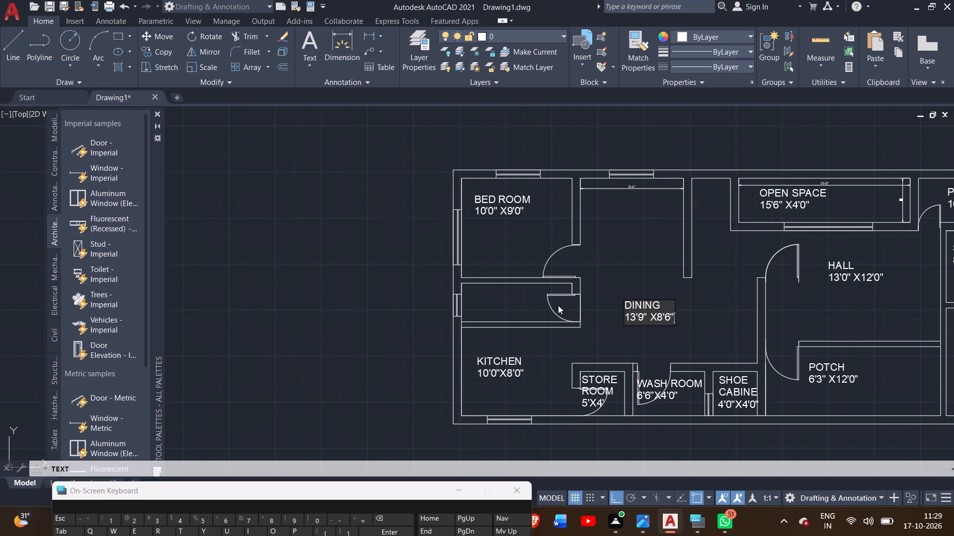
Label the narrow room between the bedroom and the kitchen ATTACH BATH, with the size 10'0" X3'6" on a second line.
{"action": "scroll", "coordinate": [504, 307], "scroll_direction": "up", "scroll_amount": 2}
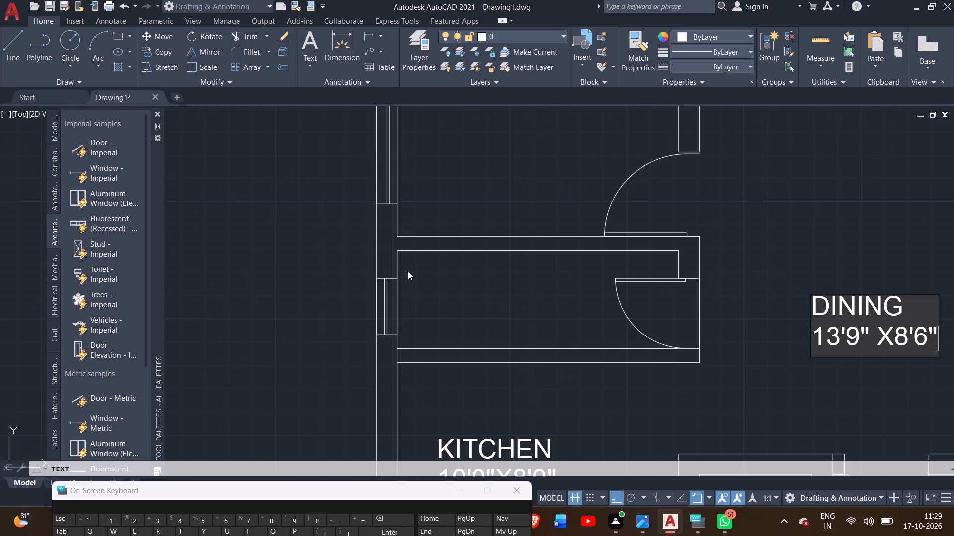
{"action": "left_click", "coordinate": [408, 271]}
{"action": "double_click", "coordinate": [412, 282]}
{"action": "type", "text": "ATTACH"}
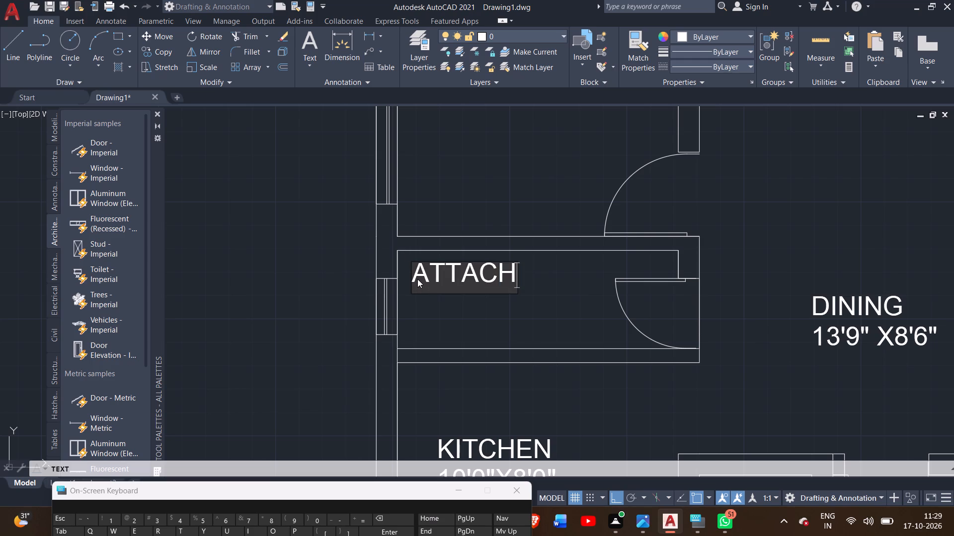
{"action": "key", "text": "space"}
{"action": "type", "text": "BAT"}
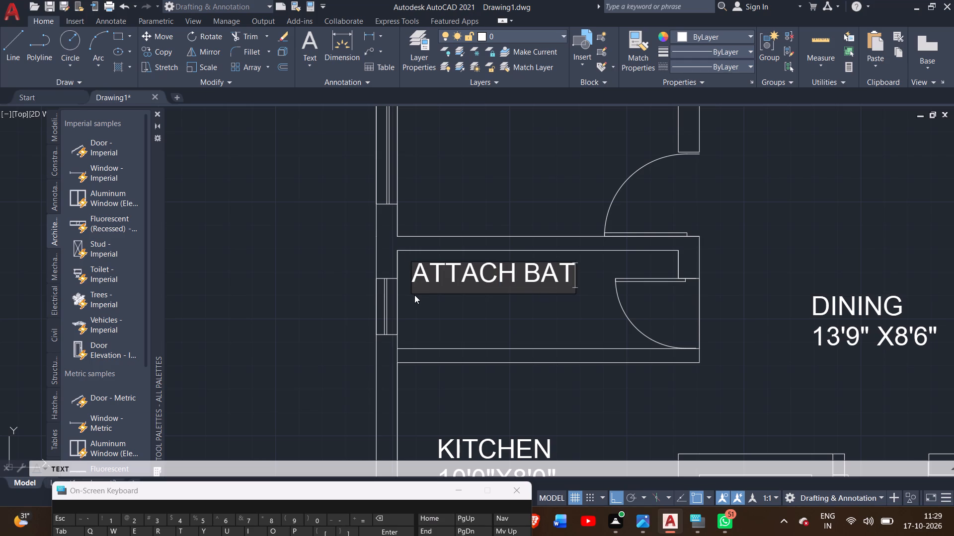
{"action": "key", "text": "h"}
{"action": "key", "text": "Return"}
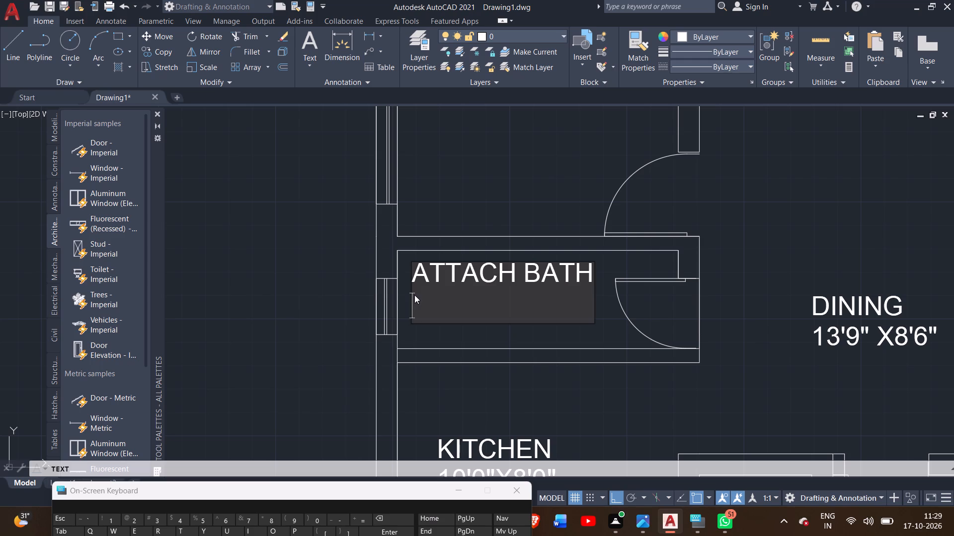
{"action": "type", "text": "10'0"}
{"action": "key", "text": "shift+quotedbl"}
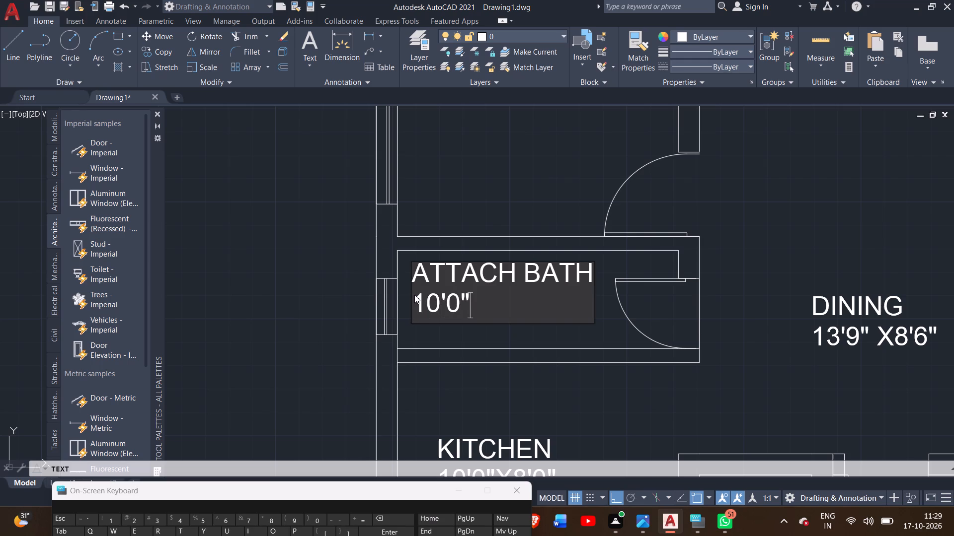
{"action": "key", "text": "space"}
{"action": "type", "text": "X"}
{"action": "type", "text": "3'65"}
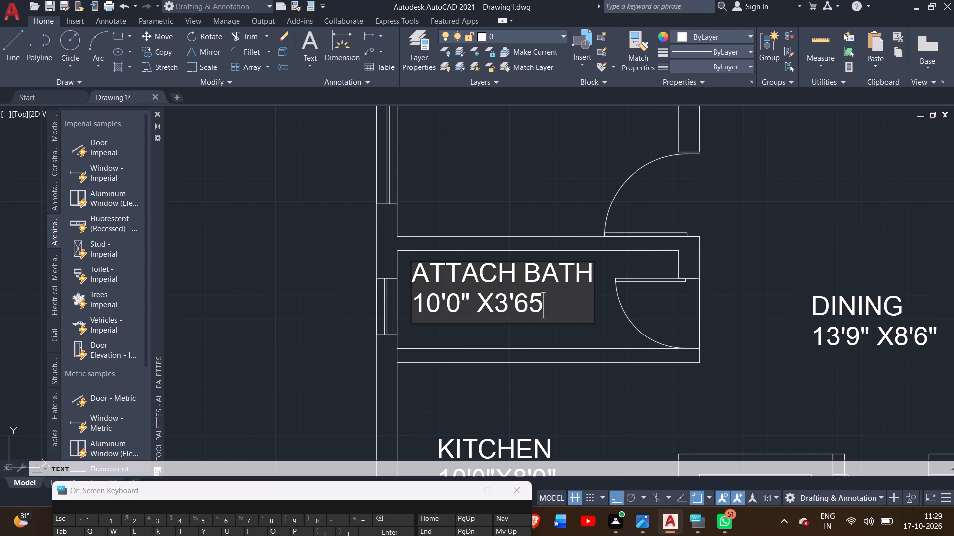
{"action": "key", "text": "BackSpace"}
{"action": "key", "text": "shift+quotedbl"}
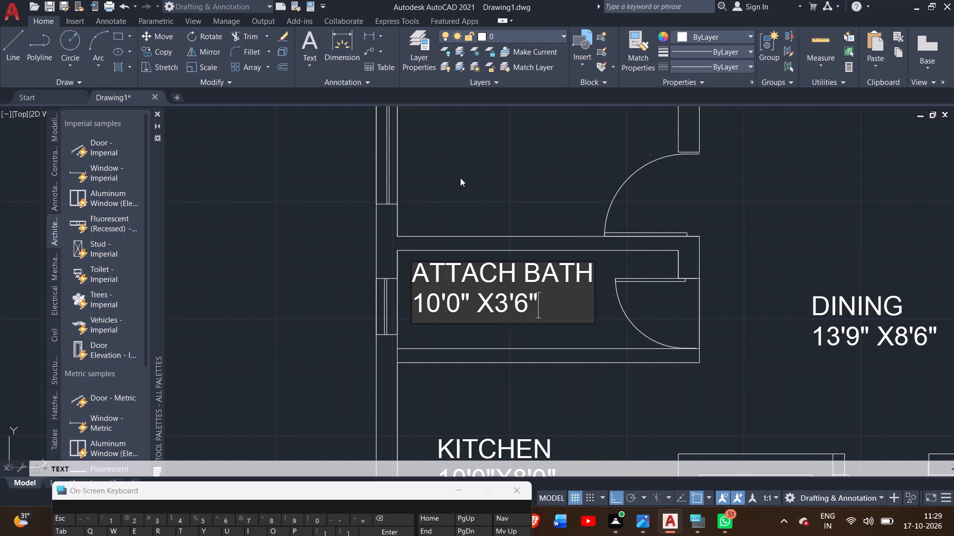
{"action": "scroll", "coordinate": [460, 177], "scroll_direction": "down", "scroll_amount": 2}
{"action": "middle_click_drag", "start_coordinate": [463, 188], "coordinate": [453, 238]}
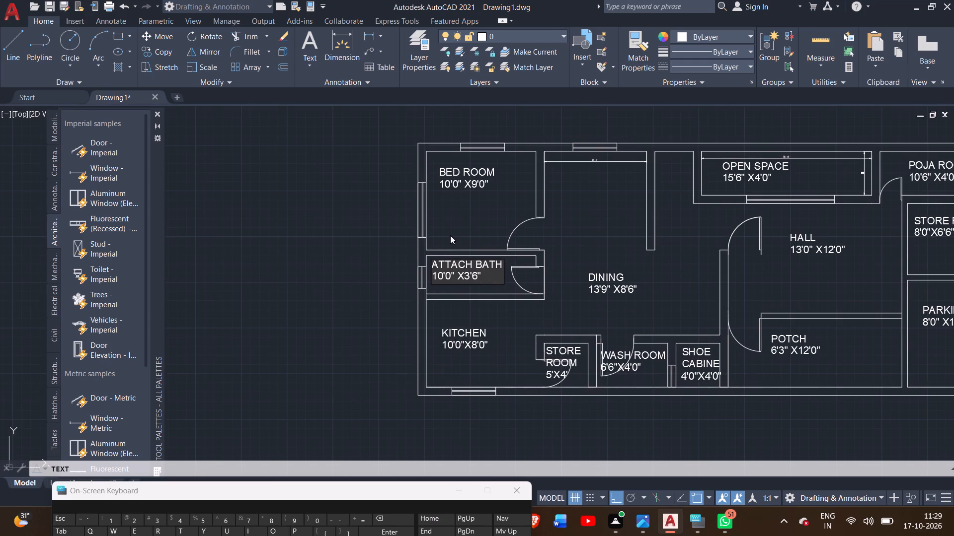
{"action": "left_click", "coordinate": [450, 235]}
Check the upper plan for rooms still missing labels, including around the dining area and hall, and look over the lower floor plan.
{"action": "middle_click_drag", "start_coordinate": [468, 221], "coordinate": [379, 230]}
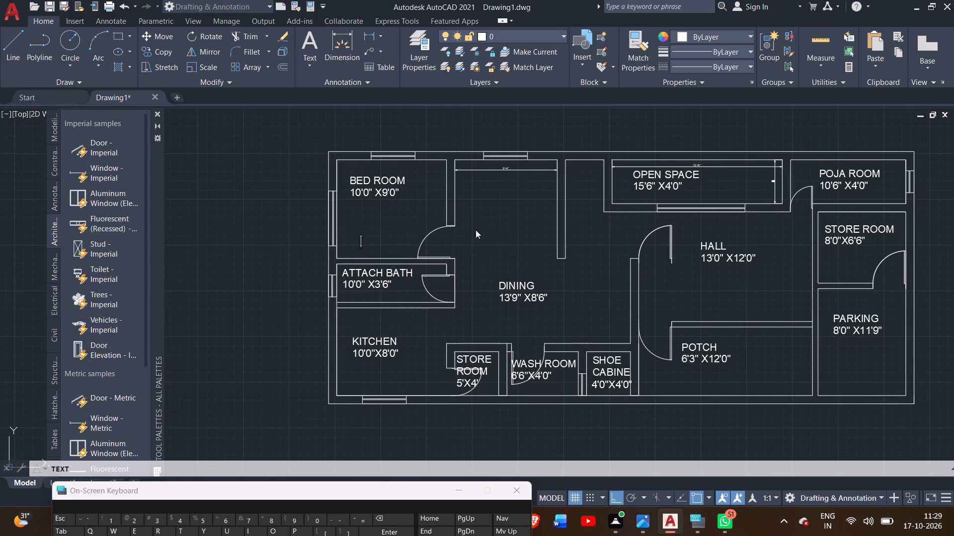
{"action": "middle_click_drag", "start_coordinate": [503, 221], "coordinate": [457, 252]}
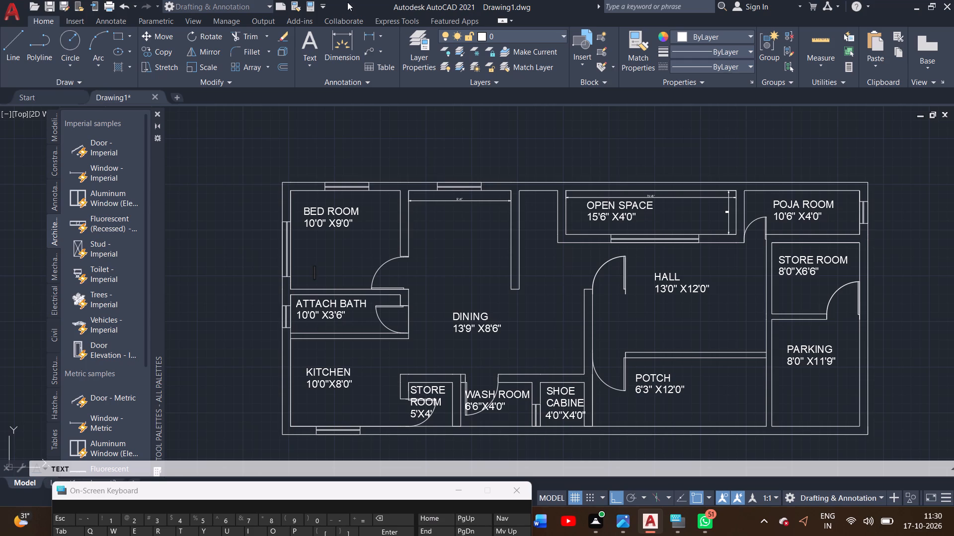
{"action": "scroll", "coordinate": [456, 186], "scroll_direction": "up", "scroll_amount": 3}
{"action": "scroll", "coordinate": [445, 232], "scroll_direction": "down", "scroll_amount": 1}
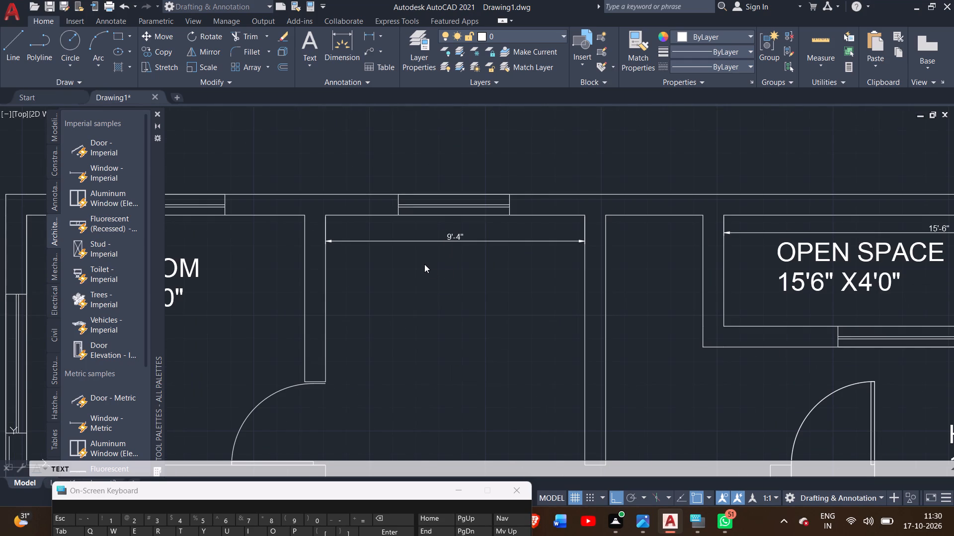
{"action": "scroll", "coordinate": [422, 282], "scroll_direction": "down", "scroll_amount": 1}
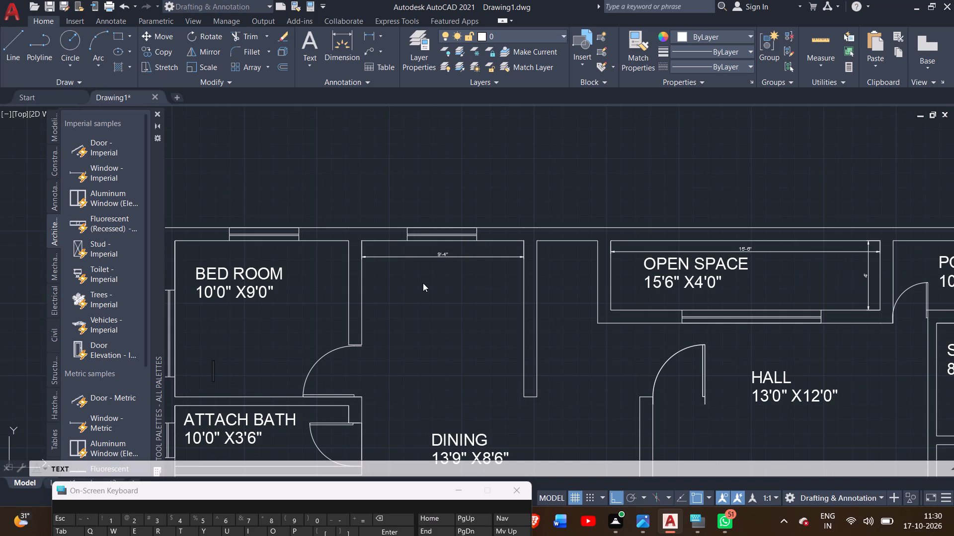
{"action": "left_click", "coordinate": [408, 281]}
{"action": "scroll", "coordinate": [416, 298], "scroll_direction": "down", "scroll_amount": 1}
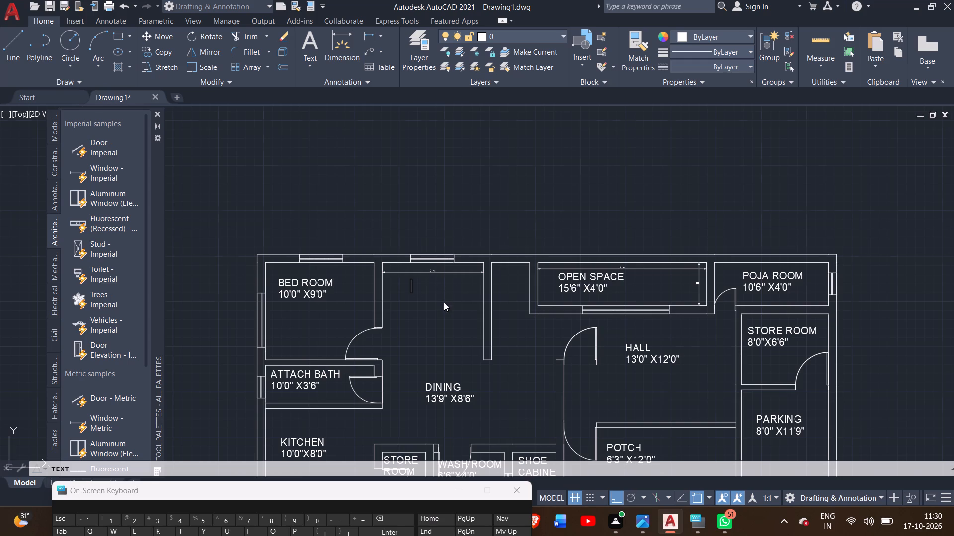
{"action": "middle_click_drag", "start_coordinate": [444, 302], "coordinate": [342, 281]}
{"action": "scroll", "coordinate": [343, 270], "scroll_direction": "down", "scroll_amount": 1}
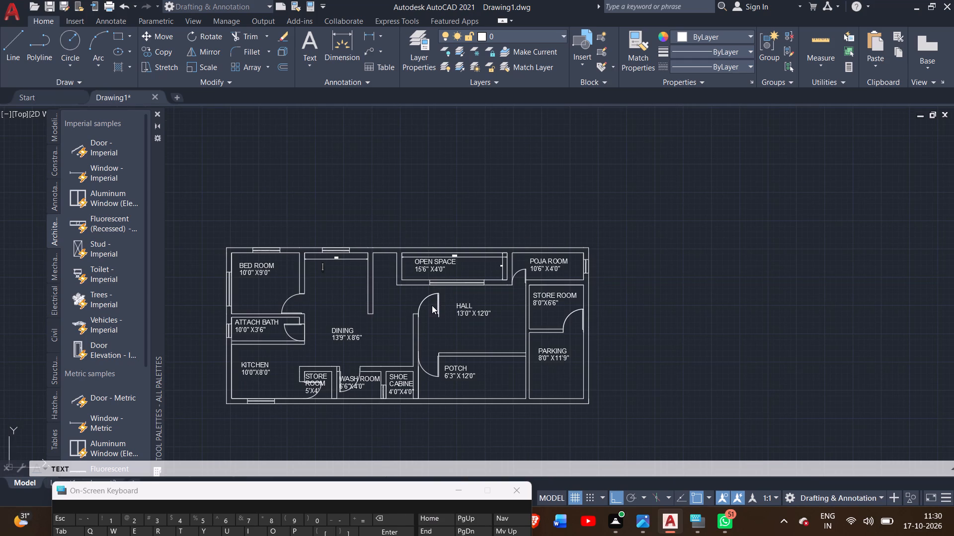
{"action": "middle_click_drag", "start_coordinate": [429, 321], "coordinate": [416, 307]}
{"action": "scroll", "coordinate": [419, 300], "scroll_direction": "up", "scroll_amount": 2}
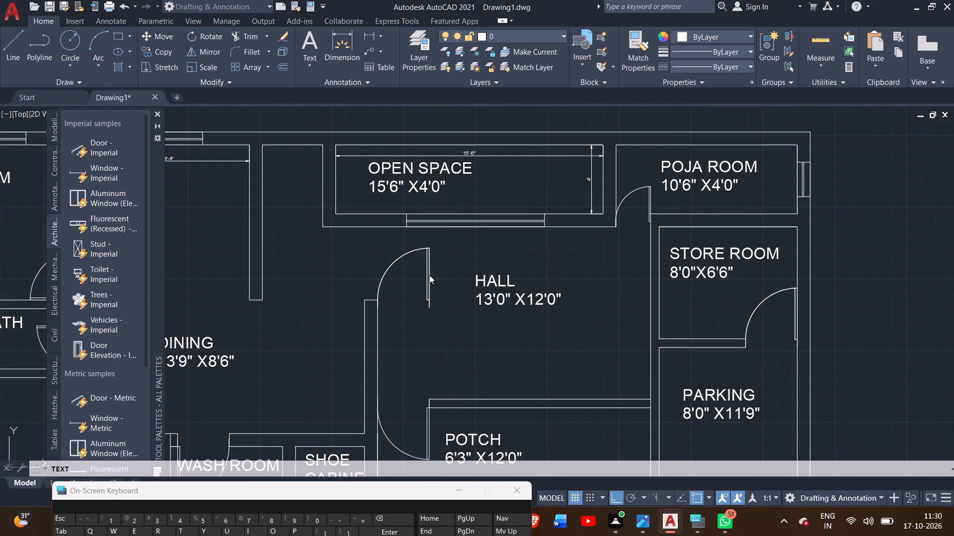
{"action": "scroll", "coordinate": [429, 274], "scroll_direction": "up", "scroll_amount": 3}
{"action": "left_click_drag", "start_coordinate": [457, 261], "coordinate": [380, 295]}
{"action": "double_click", "coordinate": [380, 295]}
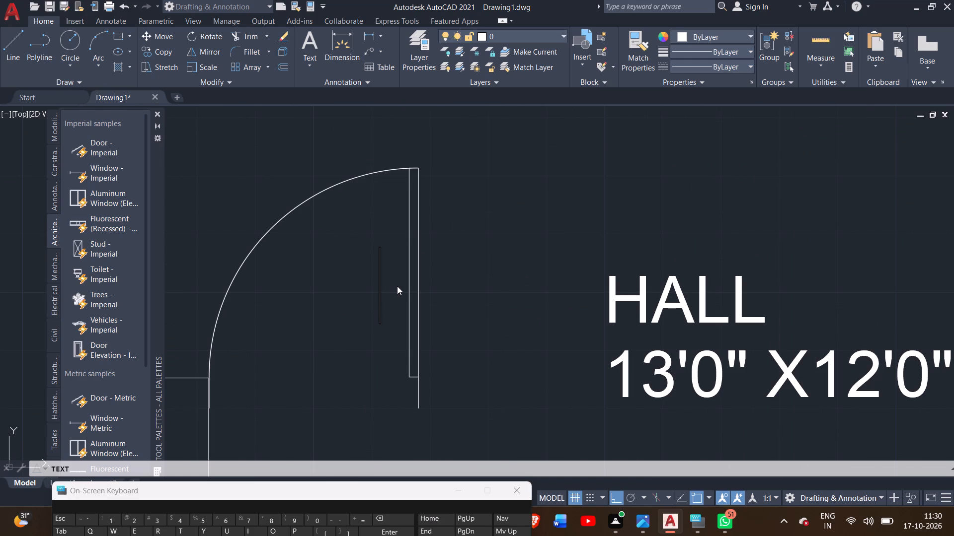
{"action": "scroll", "coordinate": [397, 289], "scroll_direction": "down", "scroll_amount": 2}
{"action": "scroll", "coordinate": [403, 336], "scroll_direction": "down", "scroll_amount": 2}
{"action": "middle_click_drag", "start_coordinate": [413, 359], "coordinate": [404, 248]}
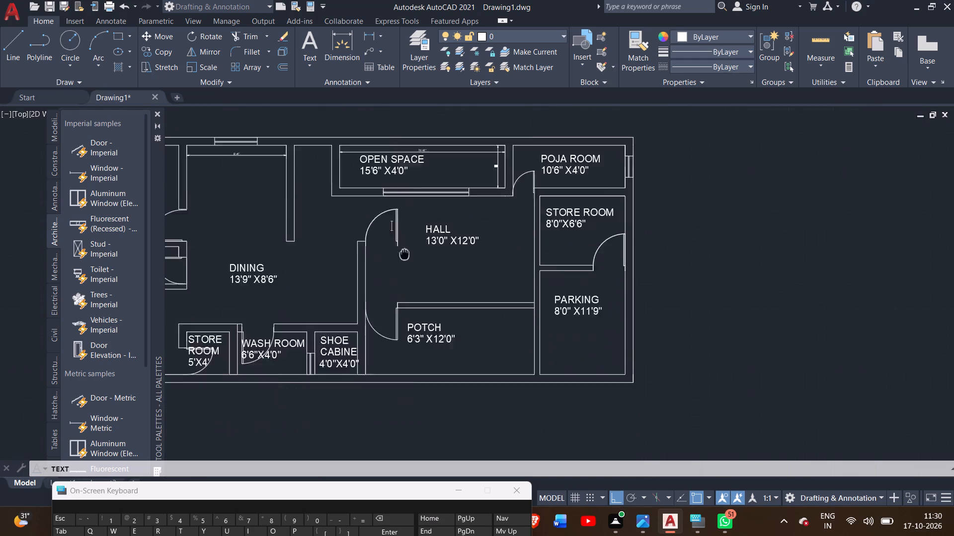
{"action": "middle_click_drag", "start_coordinate": [404, 248], "coordinate": [419, 124]}
{"action": "middle_click_drag", "start_coordinate": [395, 289], "coordinate": [477, 184]}
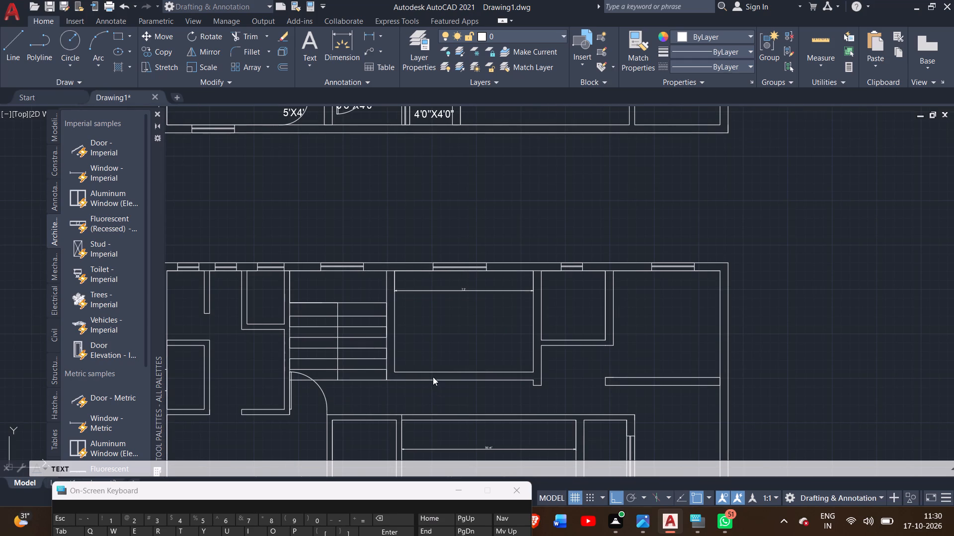
Label the room beside the staircase in the lower plan DRAWING ROOM, with the size 13'0" X9'6" on a second line.
{"action": "double_click", "coordinate": [408, 314]}
{"action": "scroll", "coordinate": [410, 322], "scroll_direction": "up", "scroll_amount": 1}
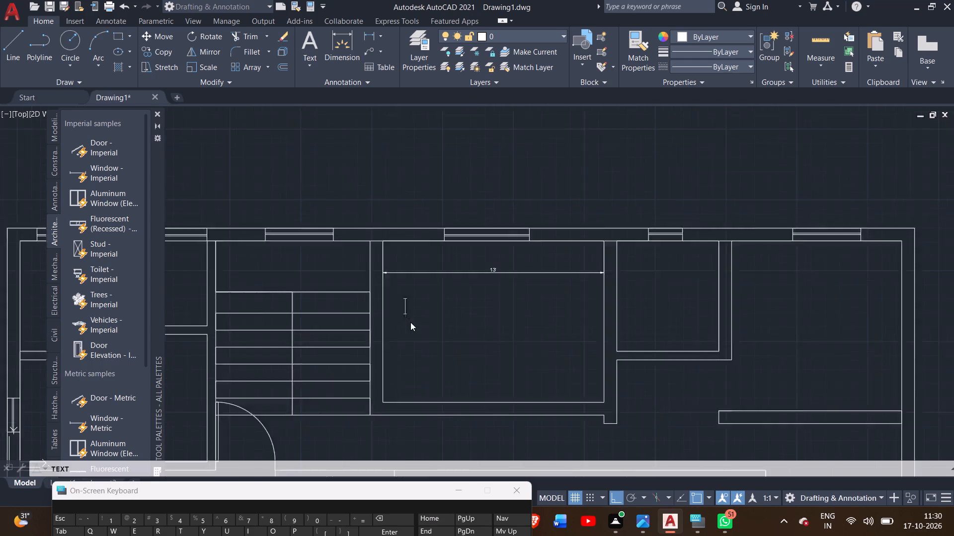
{"action": "scroll", "coordinate": [410, 322], "scroll_direction": "up", "scroll_amount": 1}
{"action": "type", "text": "DR"}
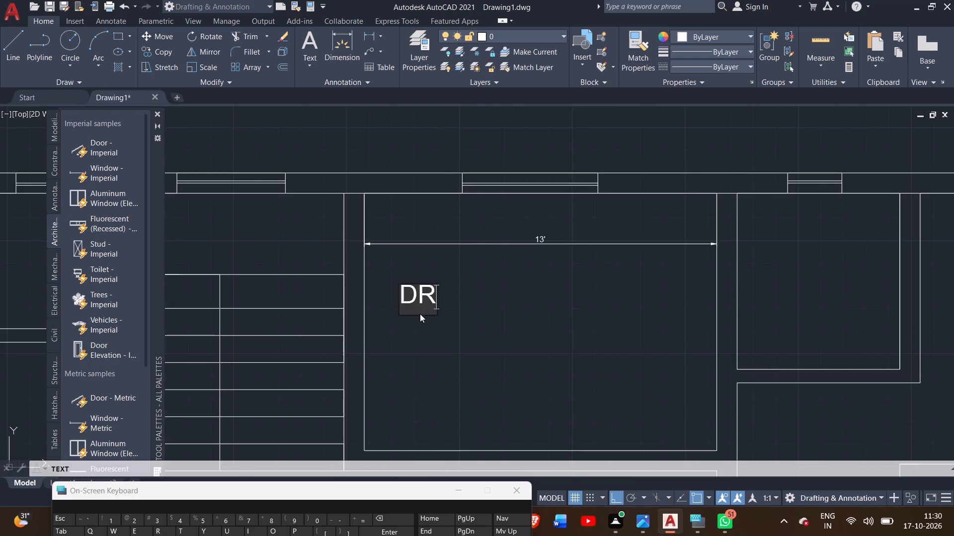
{"action": "type", "text": "AWINMG"}
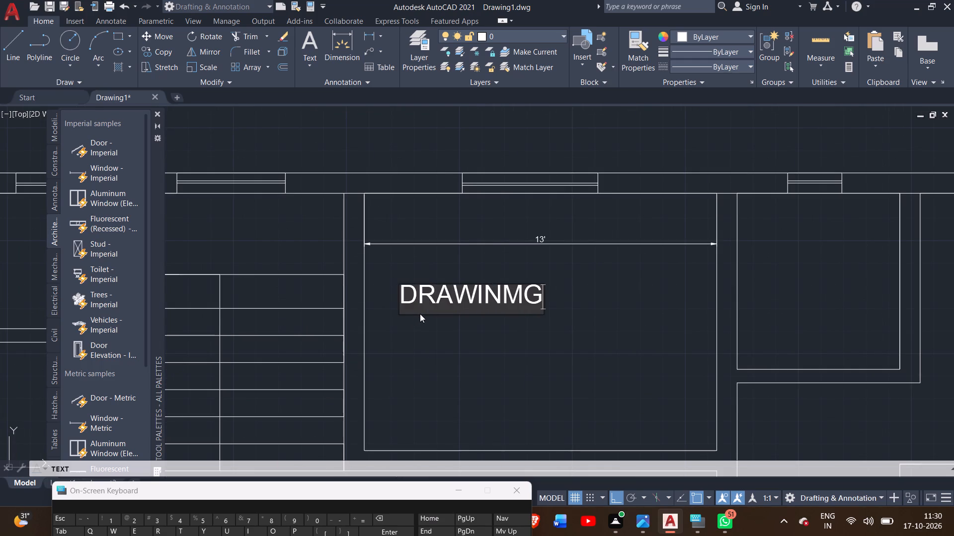
{"action": "key", "text": "BackSpace"}
{"action": "key", "text": "BackSpace"}
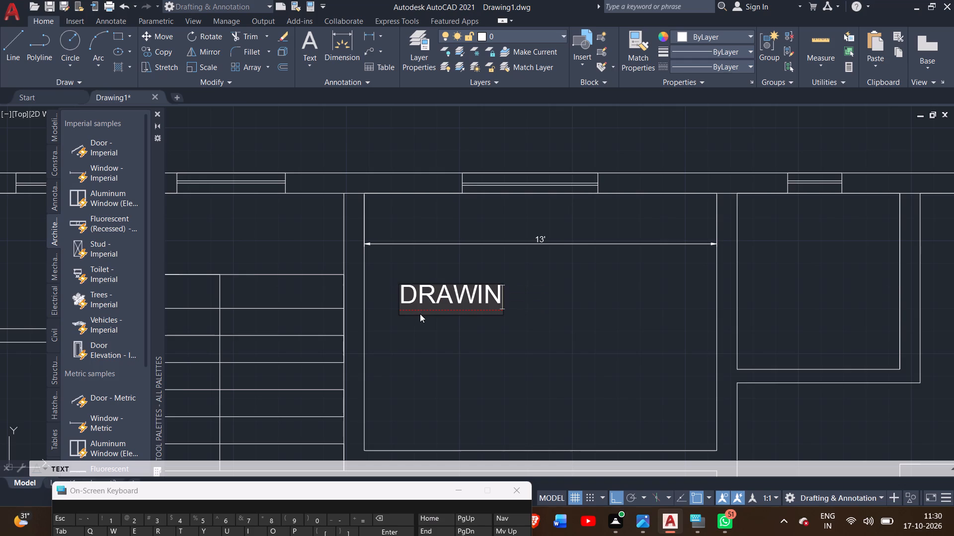
{"action": "type", "text": "G"}
{"action": "key", "text": "space"}
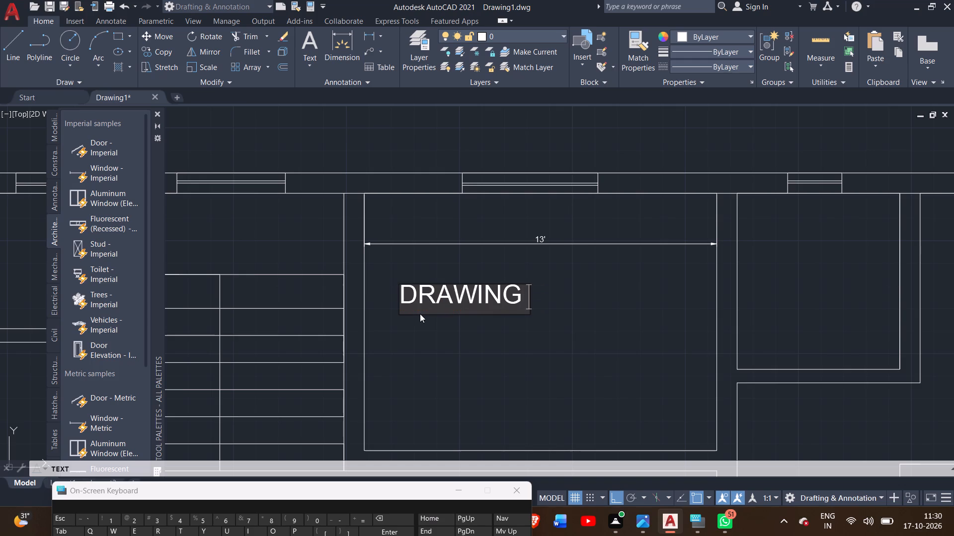
{"action": "type", "text": "ROOM"}
{"action": "key", "text": "Return"}
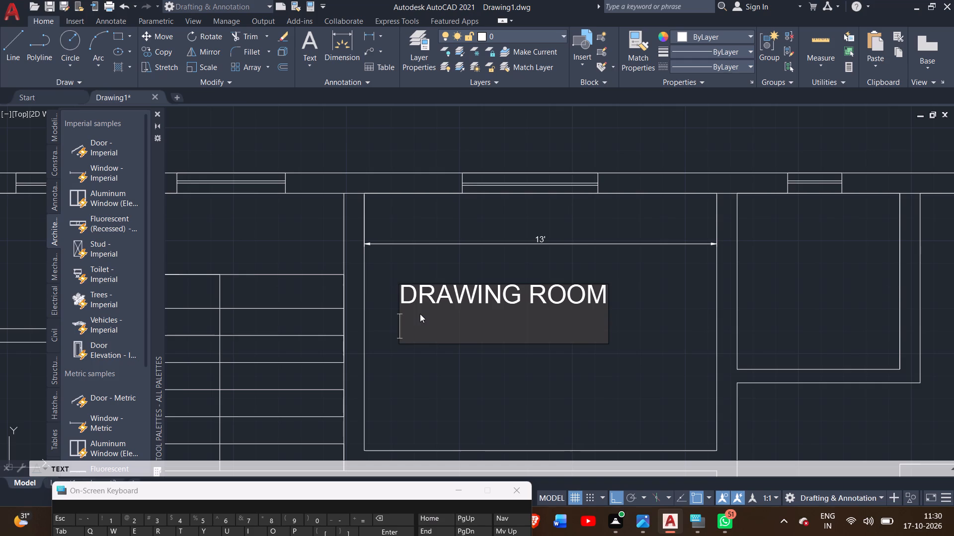
{"action": "type", "text": "13"}
{"action": "type", "text": "'0"}
{"action": "key", "text": "shift+quotedbl"}
{"action": "key", "text": "space"}
{"action": "type", "text": "X"}
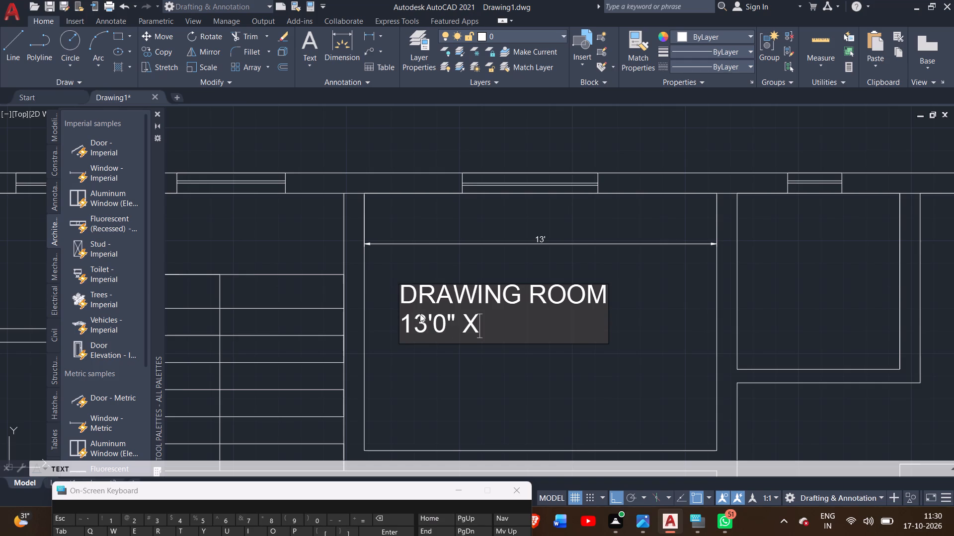
{"action": "type", "text": "9'6"}
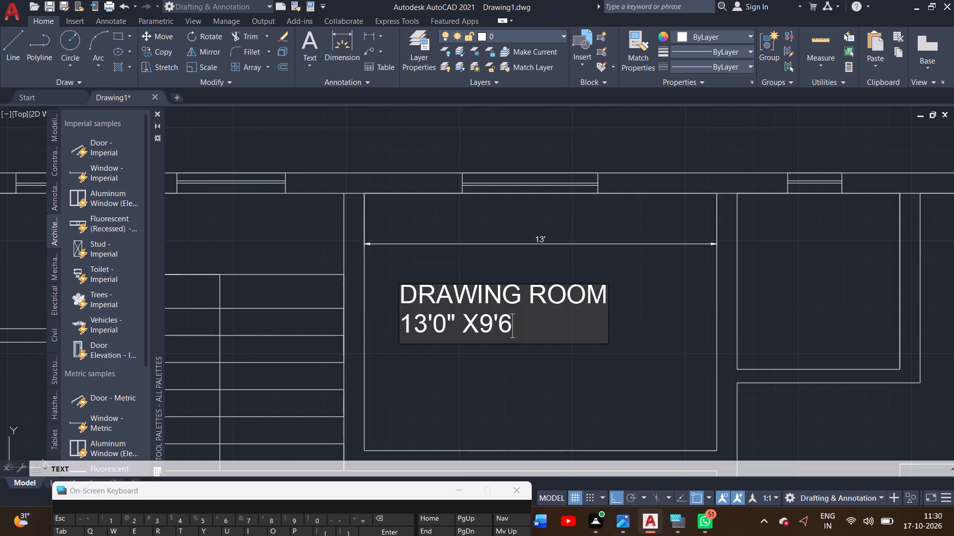
{"action": "key", "text": "shift+quotedbl"}
Label the small room next to the drawing room ATTACH BATH.
{"action": "middle_click_drag", "start_coordinate": [537, 390], "coordinate": [360, 373]}
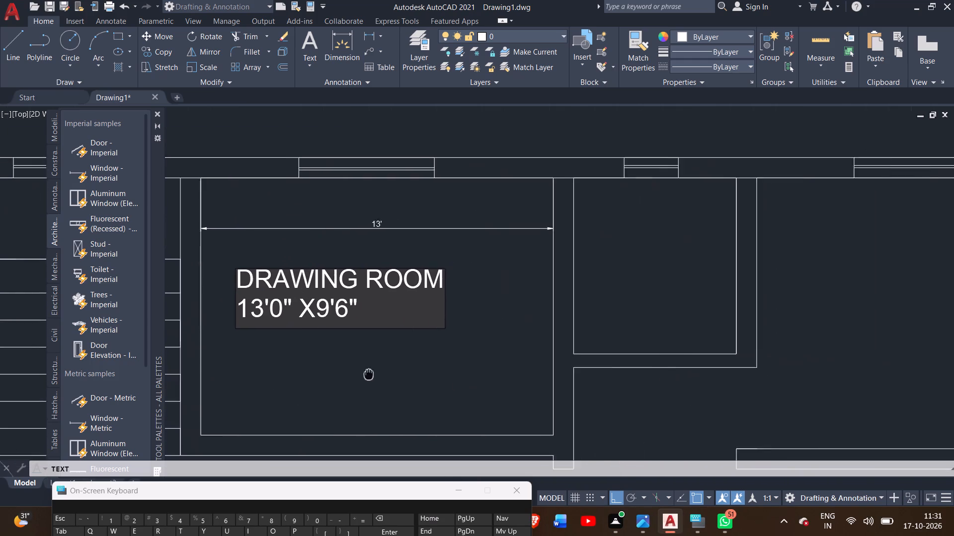
{"action": "middle_click_drag", "start_coordinate": [360, 373], "coordinate": [287, 385]}
{"action": "left_click", "coordinate": [502, 218]}
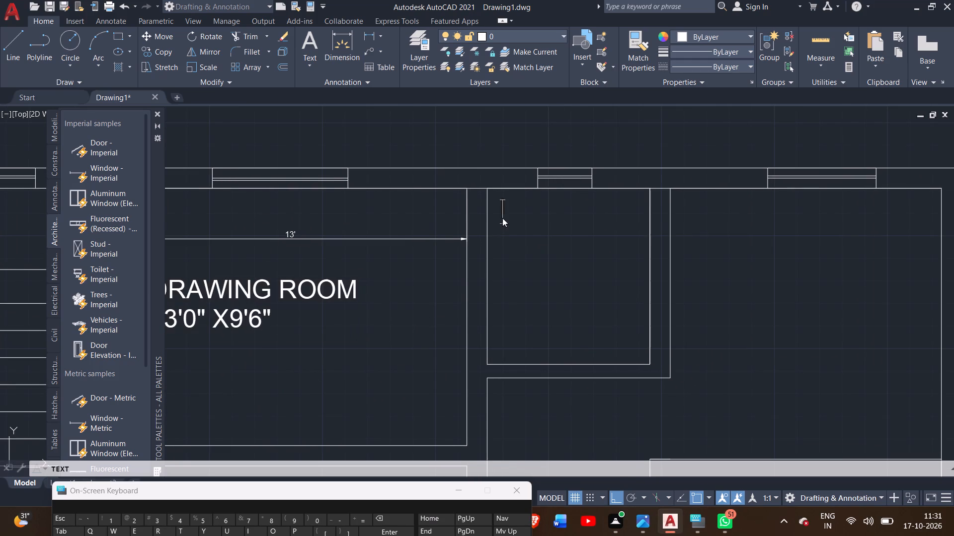
{"action": "left_click", "coordinate": [503, 244]}
{"action": "type", "text": "ATTACH BATH"}
{"action": "key", "text": "space"}
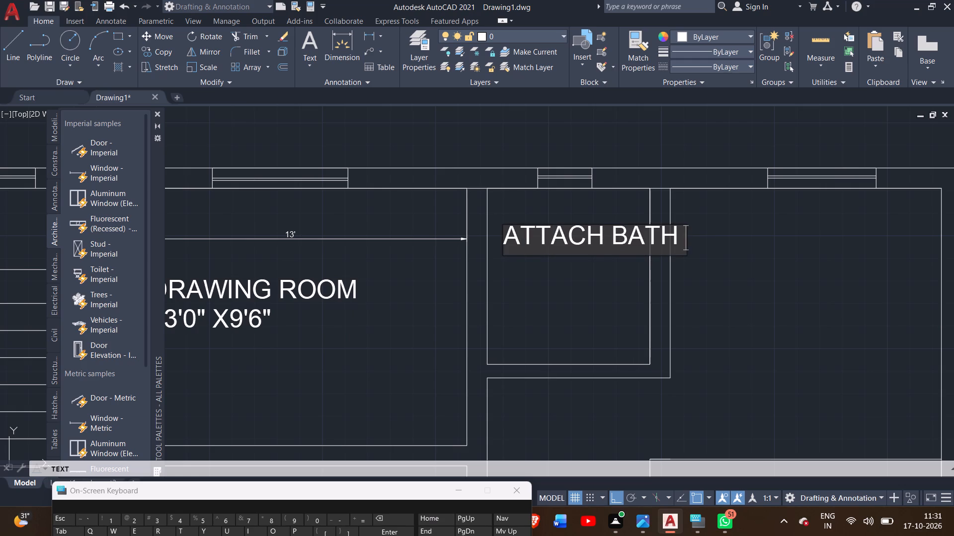
{"action": "key", "text": "BackSpace"}
{"action": "key", "text": "Return"}
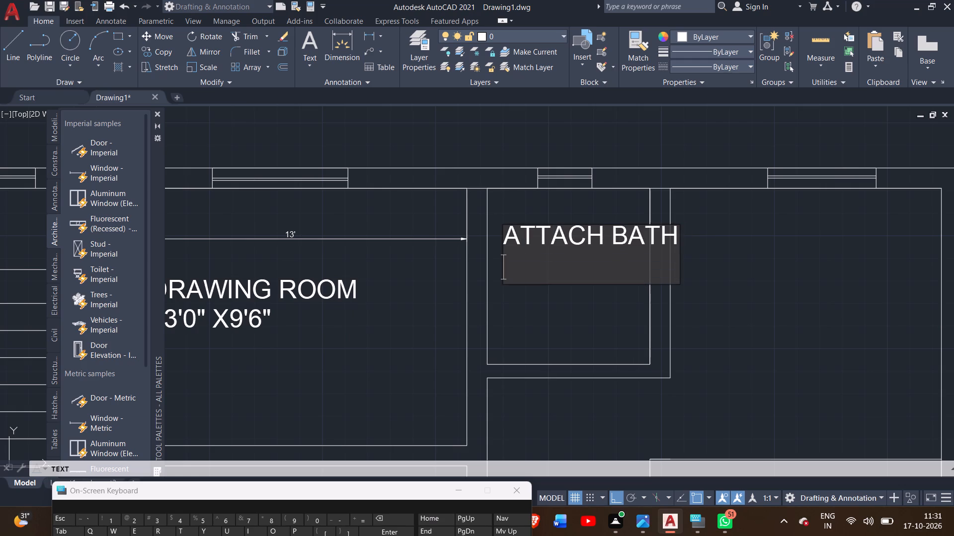
{"action": "key", "text": "BackSpace"}
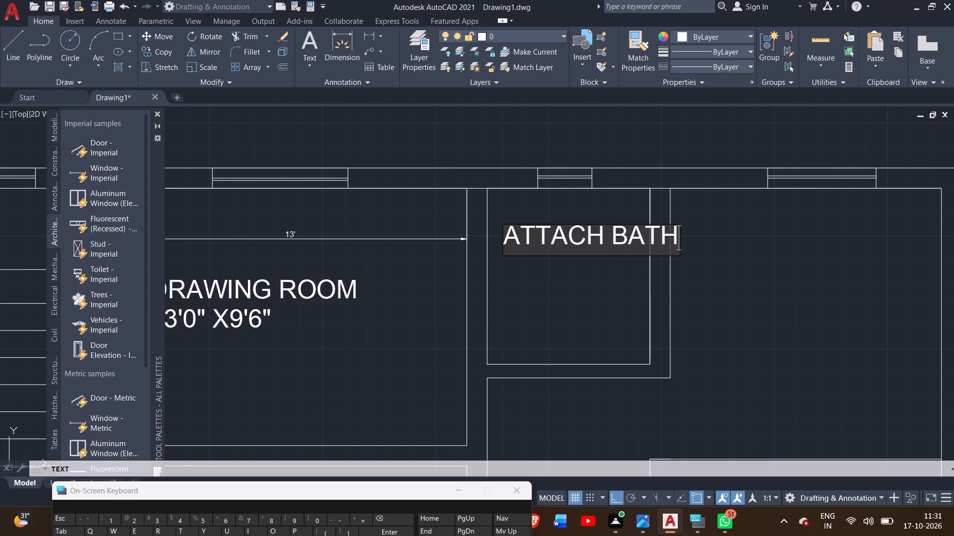
{"action": "key", "text": "Return"}
{"action": "key", "text": "Return"}
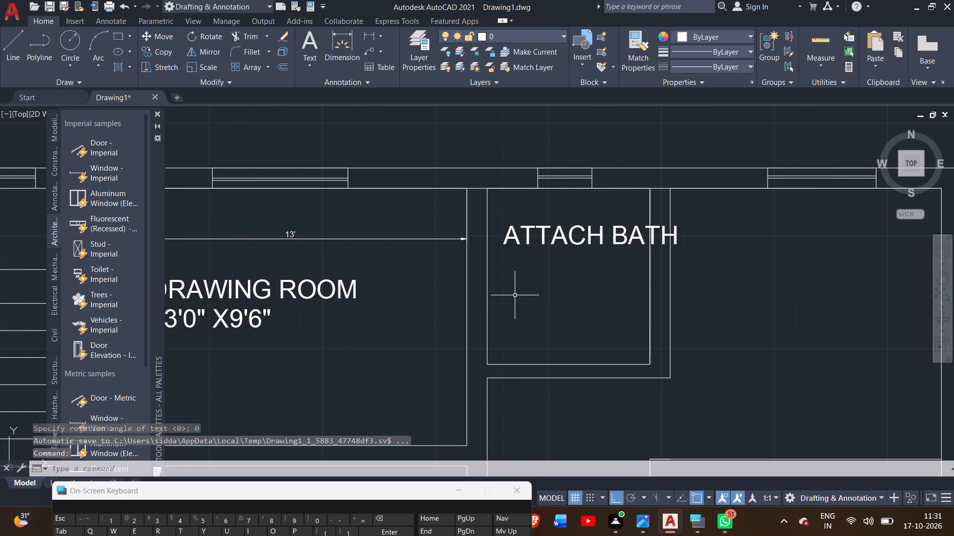
Add the size 6'X6'6" as separate text just below the lower plan's ATTACH BATH label.
{"action": "key", "text": "Return"}
{"action": "key", "text": "Return"}
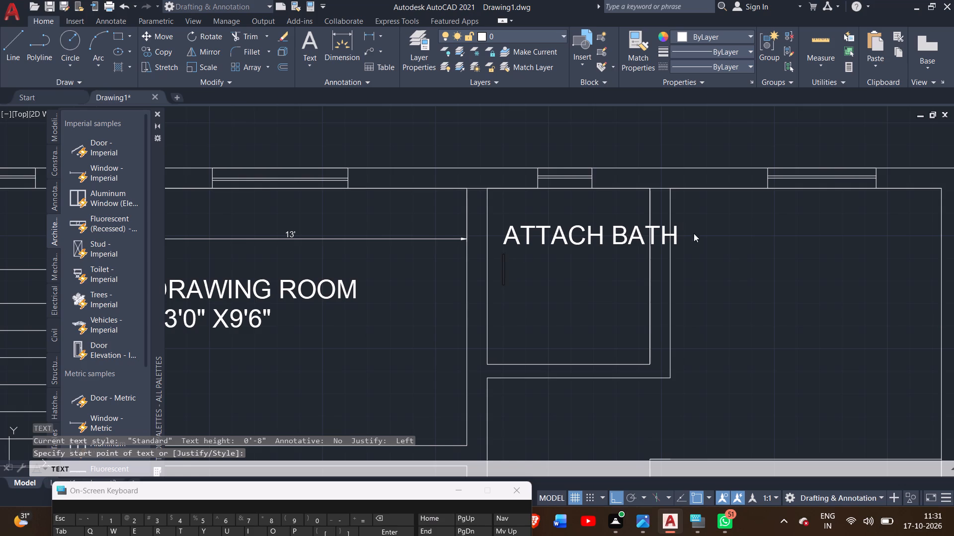
{"action": "left_click", "coordinate": [495, 280]}
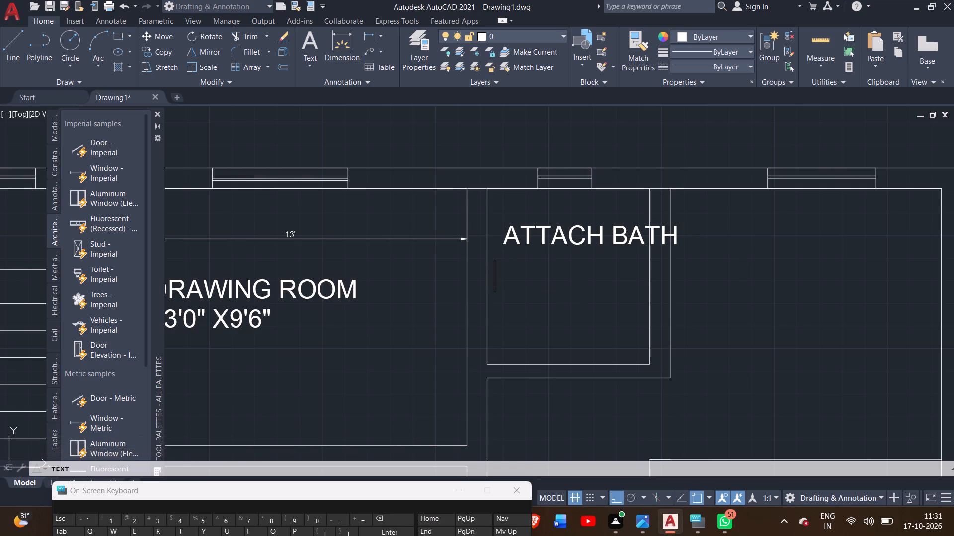
{"action": "scroll", "coordinate": [495, 276], "scroll_direction": "down", "scroll_amount": 2}
{"action": "middle_click_drag", "start_coordinate": [502, 281], "coordinate": [491, 267]}
{"action": "scroll", "coordinate": [494, 261], "scroll_direction": "up", "scroll_amount": 2}
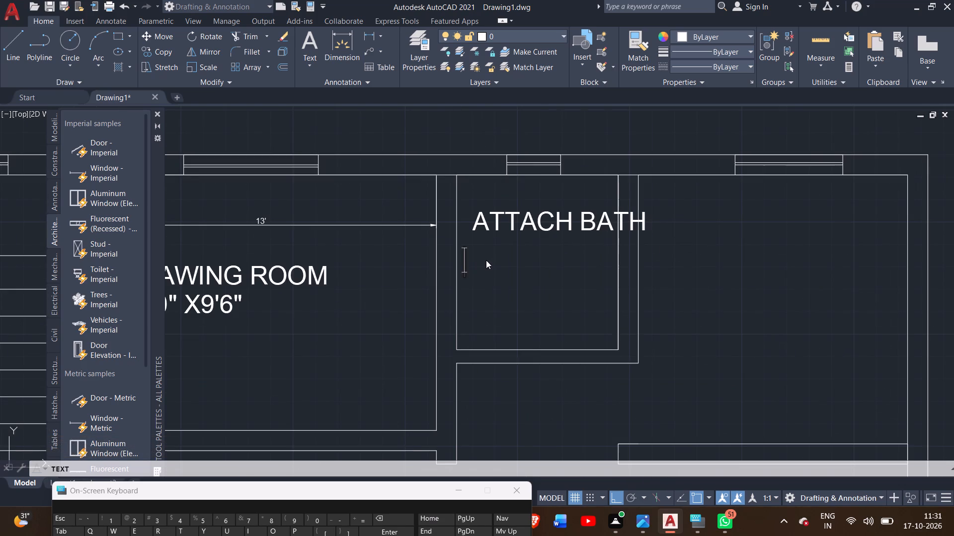
{"action": "double_click", "coordinate": [481, 257]}
{"action": "type", "text": "6'"}
{"action": "key", "text": "x"}
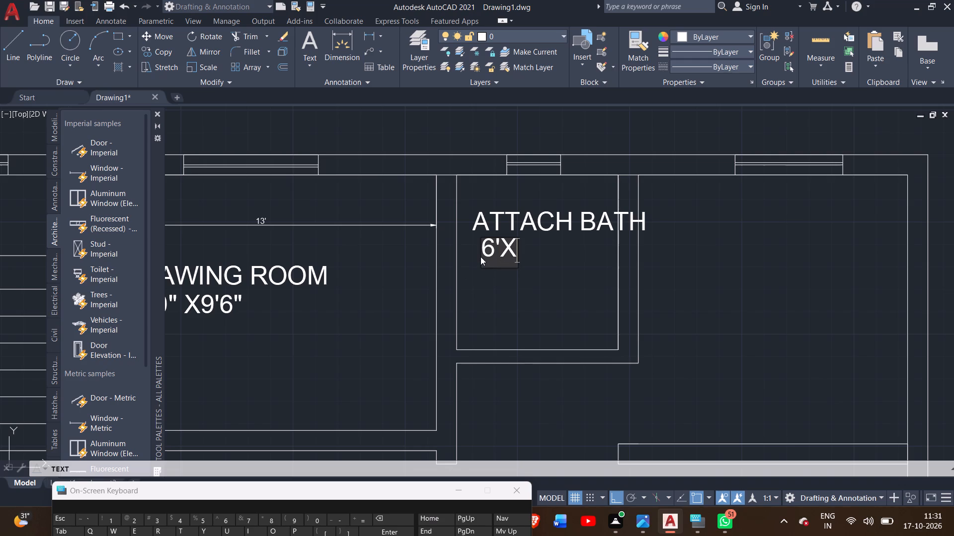
{"action": "type", "text": "6'65"}
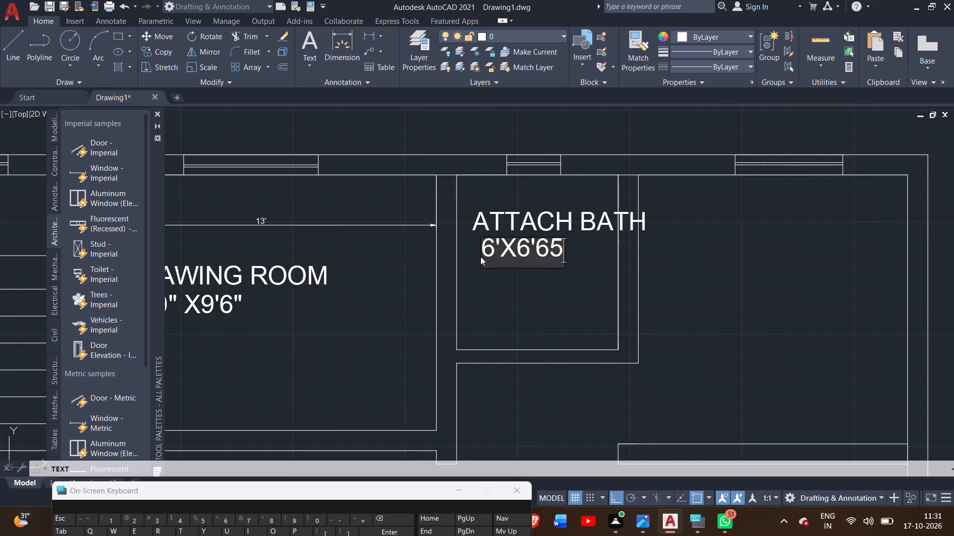
{"action": "key", "text": "BackSpace"}
{"action": "key", "text": "shift+quotedbl"}
Label the corner room beside the attached bath GUEST ROOM, with the size 10'0" X10'0" on a second line.
{"action": "scroll", "coordinate": [556, 280], "scroll_direction": "down", "scroll_amount": 1}
{"action": "left_click", "coordinate": [634, 250]}
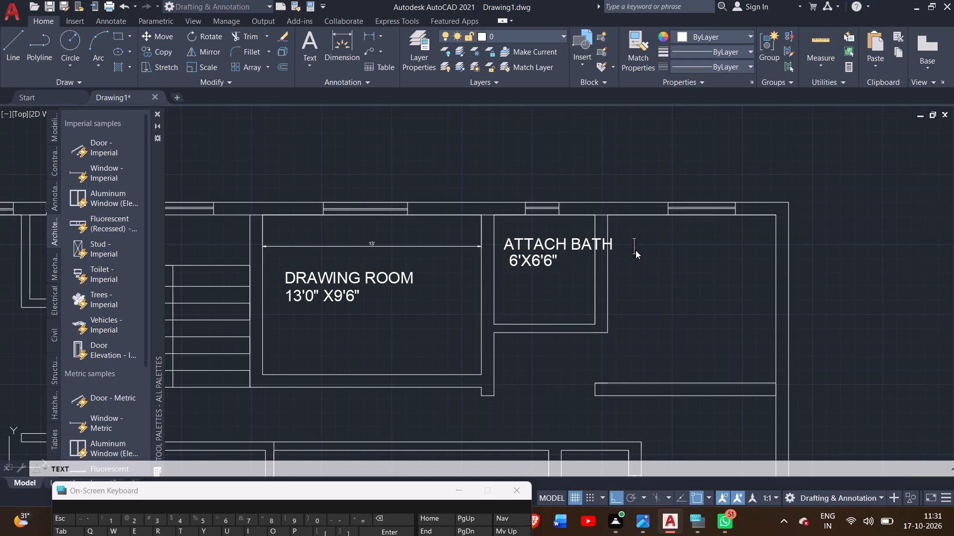
{"action": "middle_click_drag", "start_coordinate": [651, 261], "coordinate": [467, 168]}
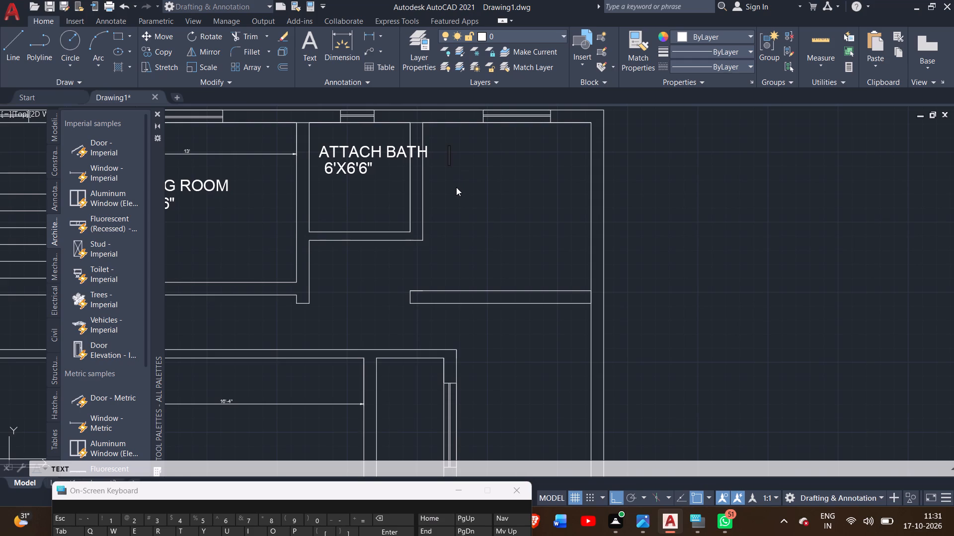
{"action": "key", "text": "g"}
{"action": "type", "text": "UEST ROOM"}
{"action": "key", "text": "Return"}
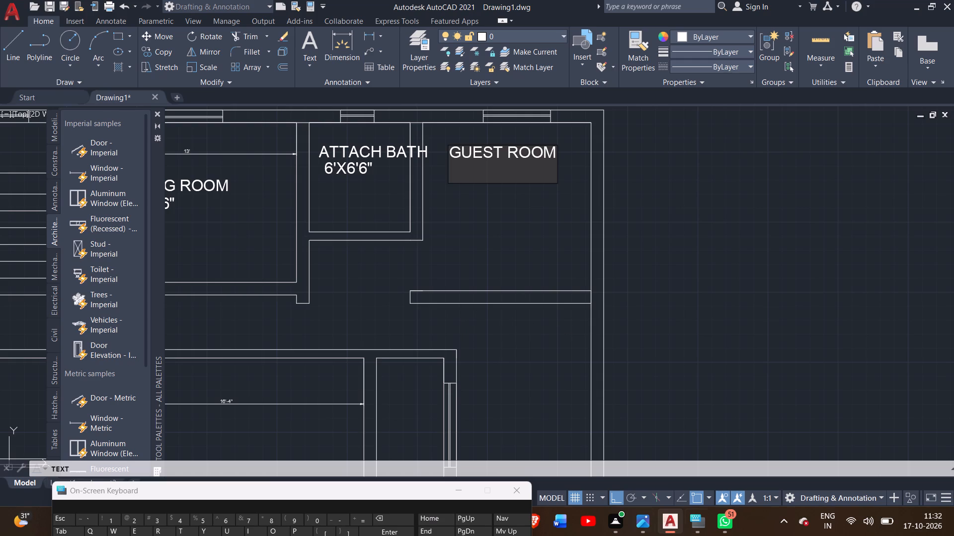
{"action": "middle_click_drag", "start_coordinate": [710, 263], "coordinate": [781, 280]}
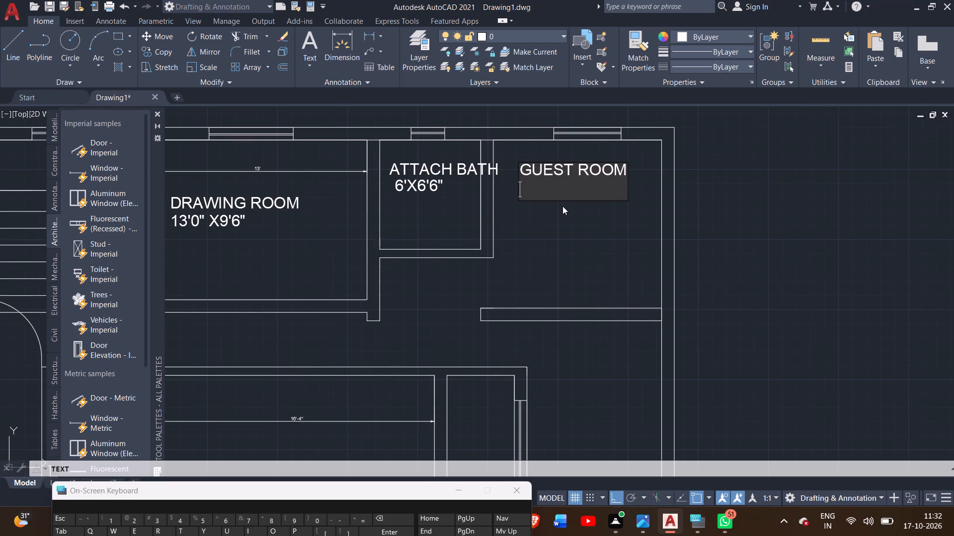
{"action": "type", "text": "10'0\""}
{"action": "key", "text": "space"}
{"action": "type", "text": "X"}
{"action": "type", "text": "10'0"}
{"action": "key", "text": "shift+quotedbl"}
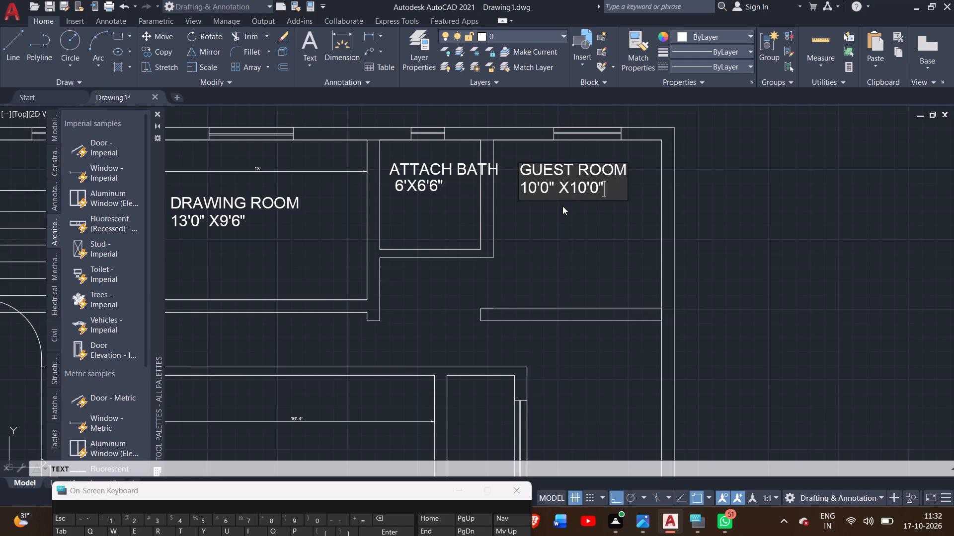
Label the open corner area below the guest room BALCONY, with the size 8'0"X12'9" on a second line.
{"action": "left_click", "coordinate": [569, 393]}
{"action": "middle_click_drag", "start_coordinate": [570, 380], "coordinate": [593, 255]}
{"action": "left_click", "coordinate": [562, 266]}
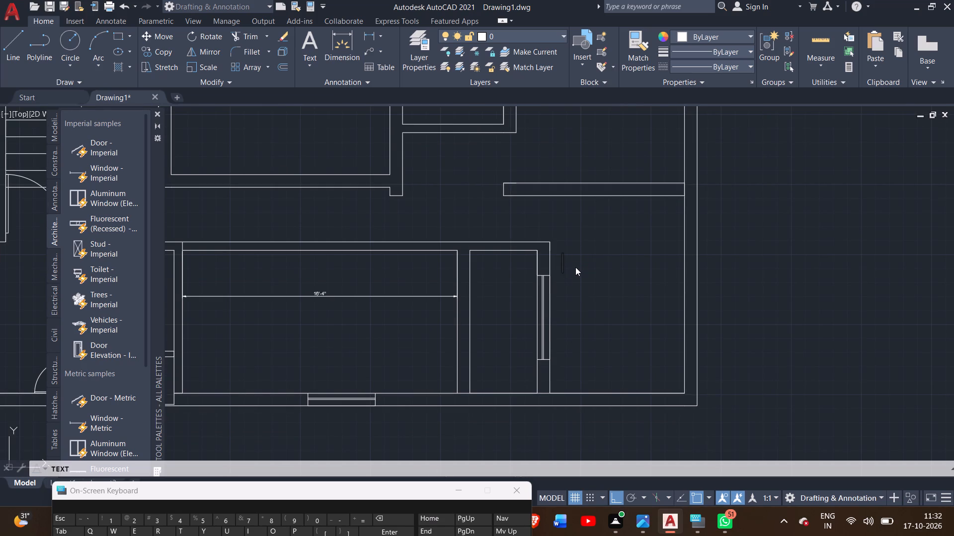
{"action": "type", "text": "BALCONY"}
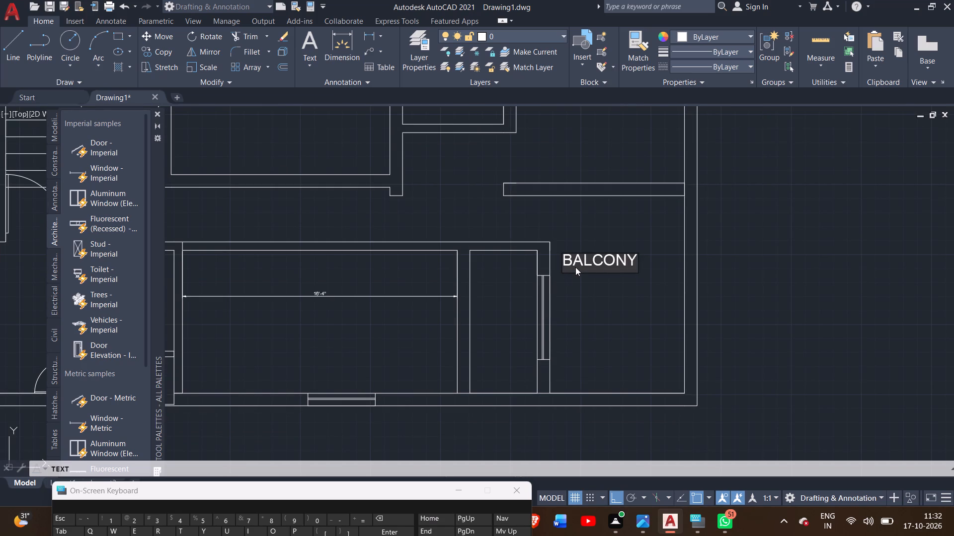
{"action": "key", "text": "Return"}
{"action": "type", "text": "8'0\""}
{"action": "key", "text": "x"}
{"action": "type", "text": "12'"}
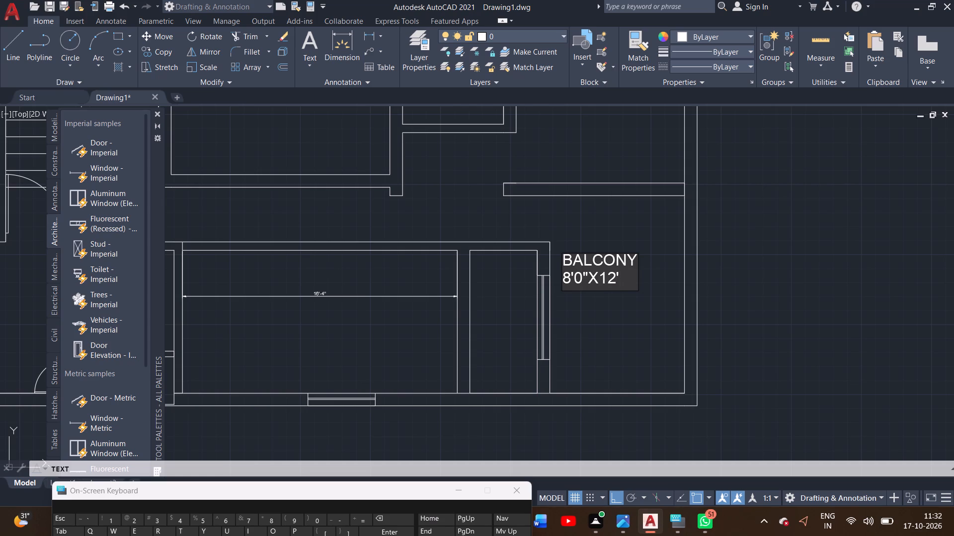
{"action": "key", "text": "9"}
{"action": "key", "text": "shift+quotedbl"}
Label the narrow room beside the balcony ATTACH BATH on two lines, with the size 4'X9'0" on a third line.
{"action": "middle_click_drag", "start_coordinate": [485, 299], "coordinate": [563, 267]}
{"action": "scroll", "coordinate": [559, 261], "scroll_direction": "up", "scroll_amount": 2}
{"action": "left_click", "coordinate": [533, 203]}
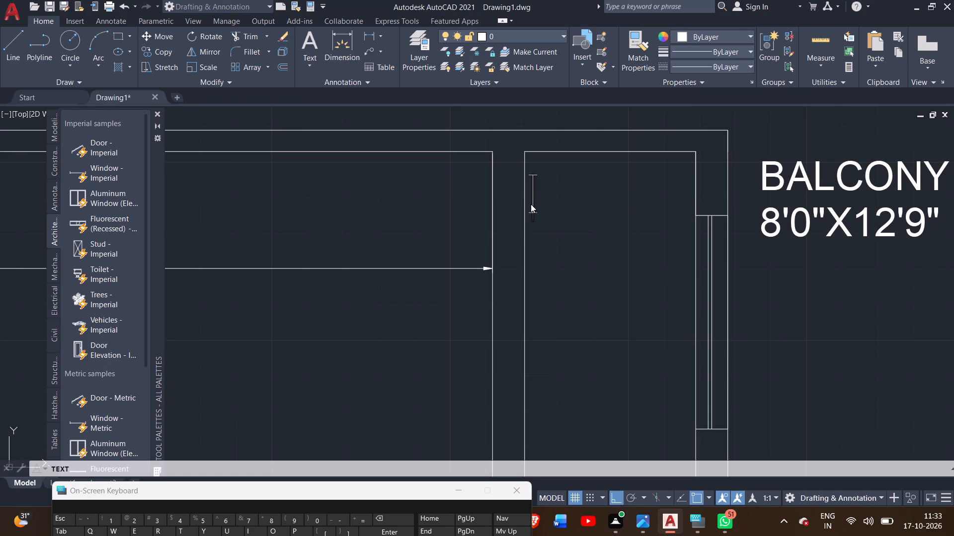
{"action": "type", "text": "ATTACH"}
{"action": "key", "text": "Return"}
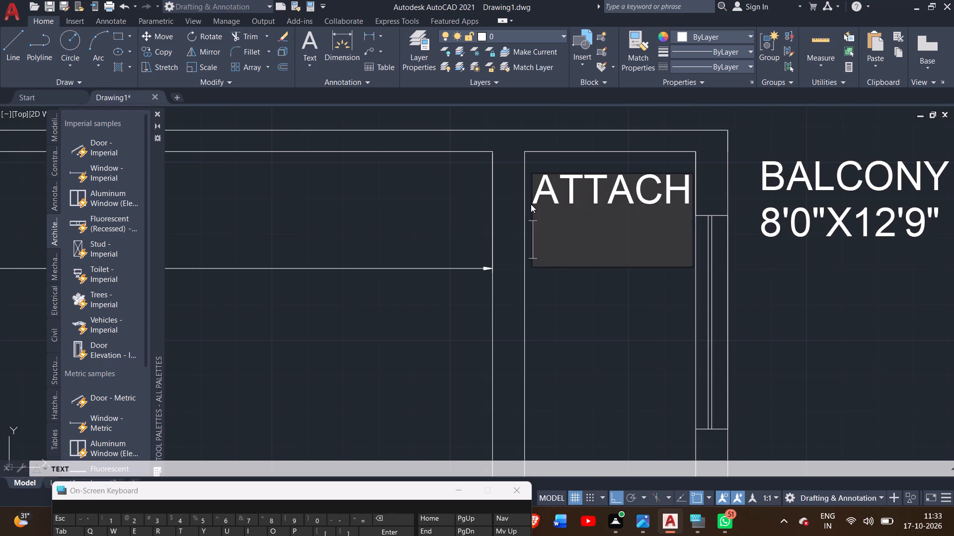
{"action": "type", "text": "BATH"}
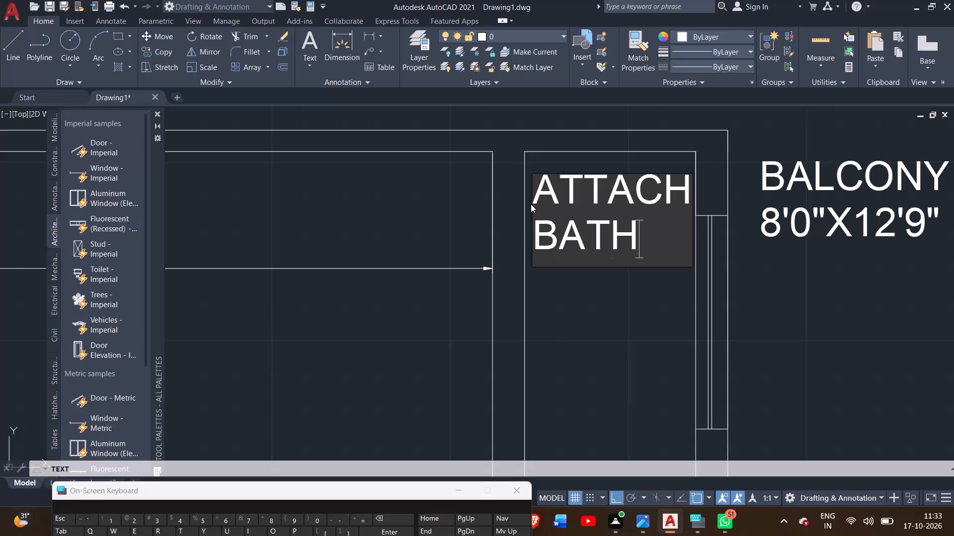
{"action": "key", "text": "Return"}
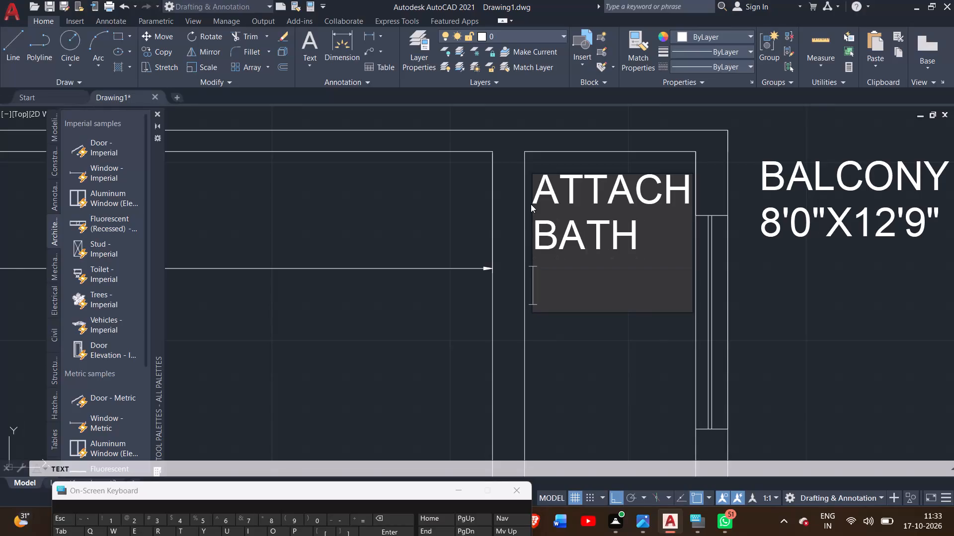
{"action": "type", "text": "4'"}
{"action": "key", "text": "x"}
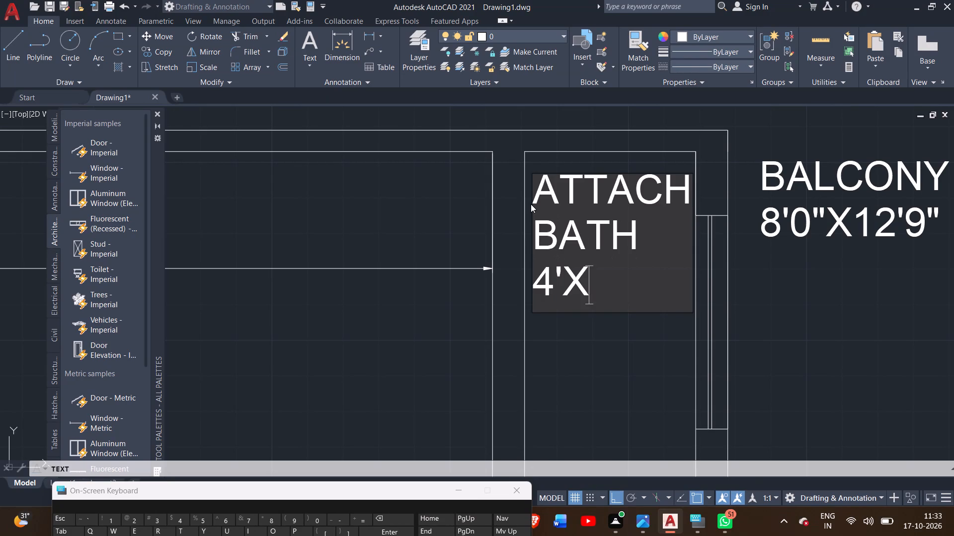
{"action": "type", "text": "9'"}
{"action": "key", "text": "0"}
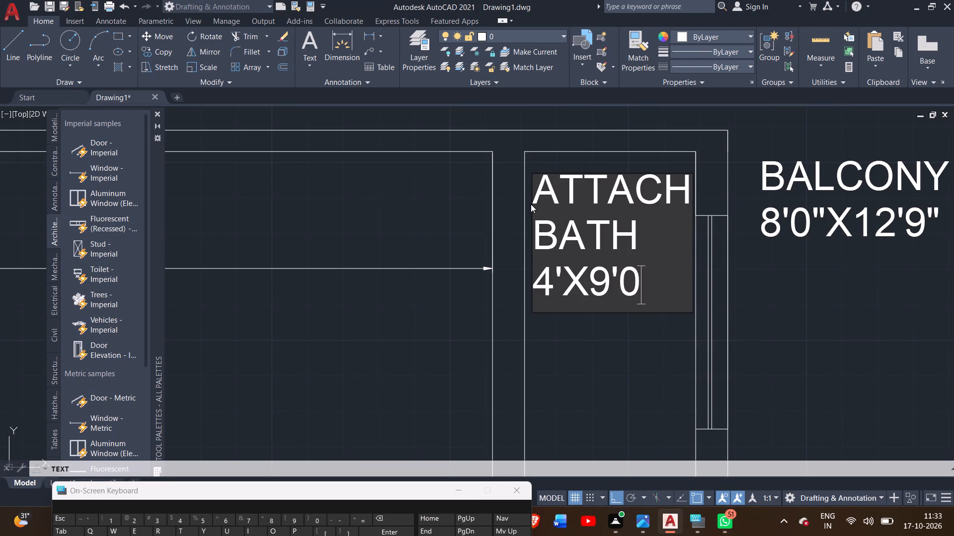
{"action": "key", "text": "shift+quotedbl"}
Label the large room next to the narrow attached bath BED ROOM, with the size 13'6" X9'0" on a second line.
{"action": "scroll", "coordinate": [483, 234], "scroll_direction": "down", "scroll_amount": 1}
{"action": "middle_click_drag", "start_coordinate": [422, 292], "coordinate": [534, 240]}
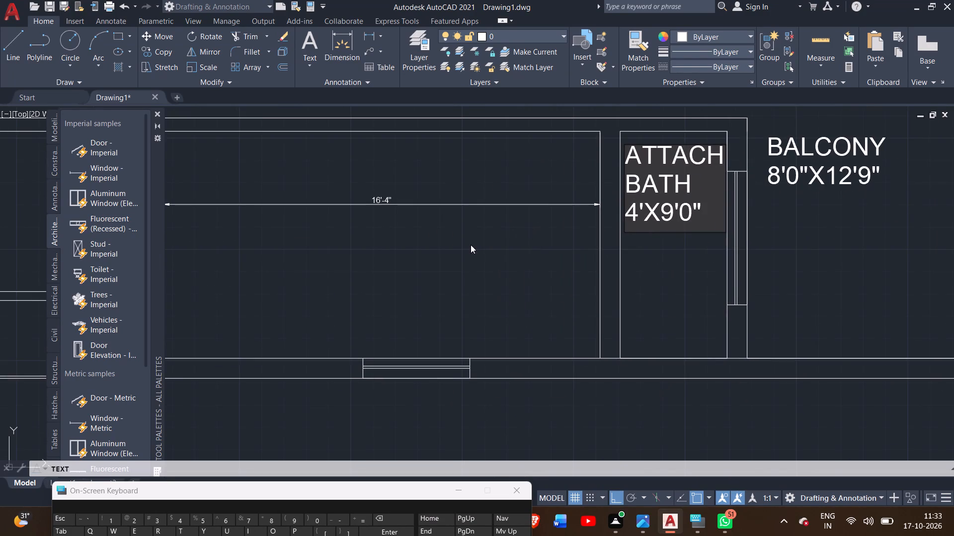
{"action": "middle_click_drag", "start_coordinate": [474, 245], "coordinate": [546, 217]}
{"action": "middle_click_drag", "start_coordinate": [459, 263], "coordinate": [536, 278]}
{"action": "middle_click_drag", "start_coordinate": [368, 262], "coordinate": [392, 298]}
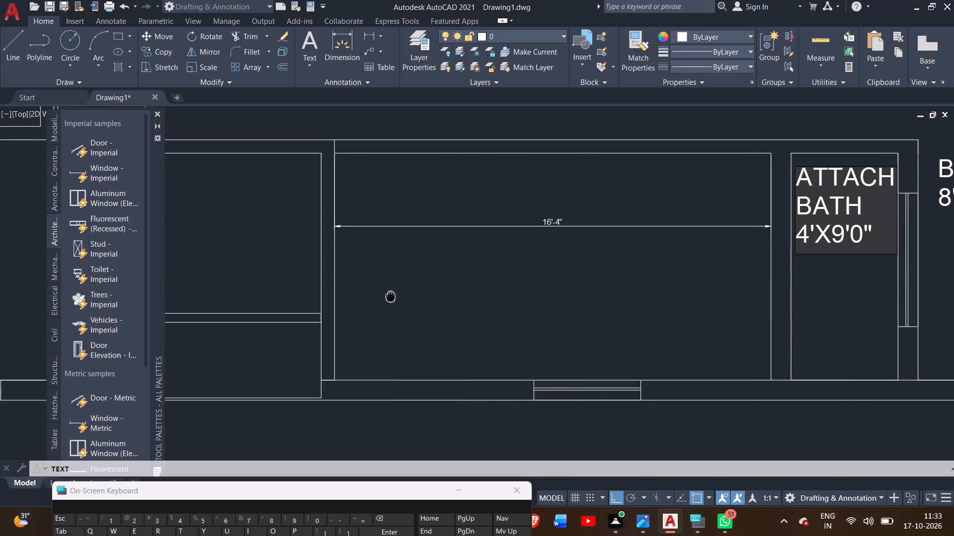
{"action": "middle_click_drag", "start_coordinate": [392, 298], "coordinate": [395, 301]}
{"action": "left_click", "coordinate": [390, 286]}
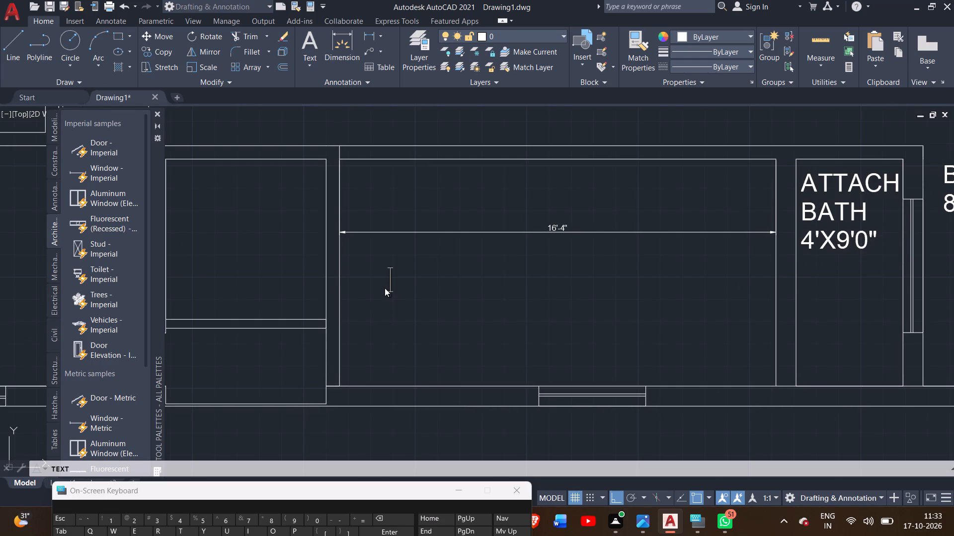
{"action": "type", "text": "BED"}
{"action": "key", "text": "space"}
{"action": "key", "text": "r"}
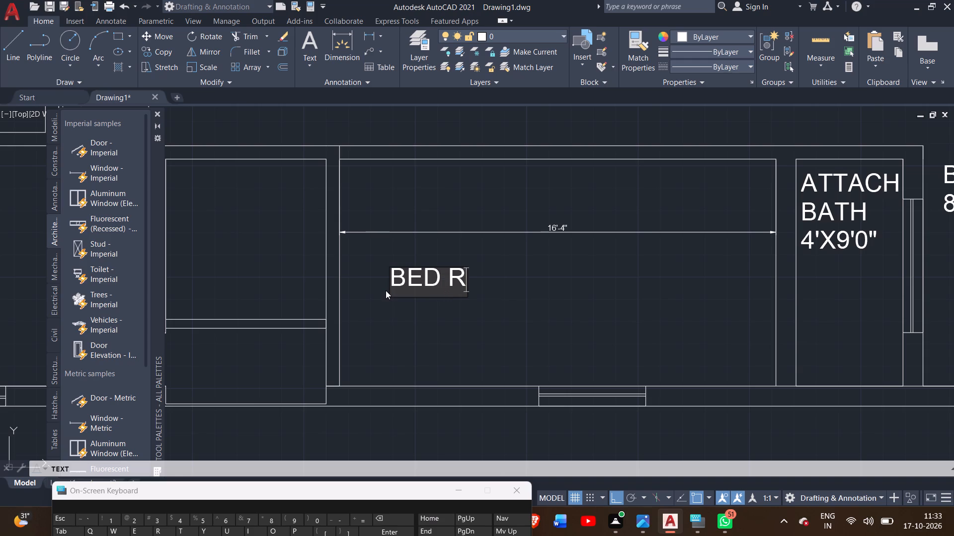
{"action": "type", "text": "OOM"}
{"action": "key", "text": "space"}
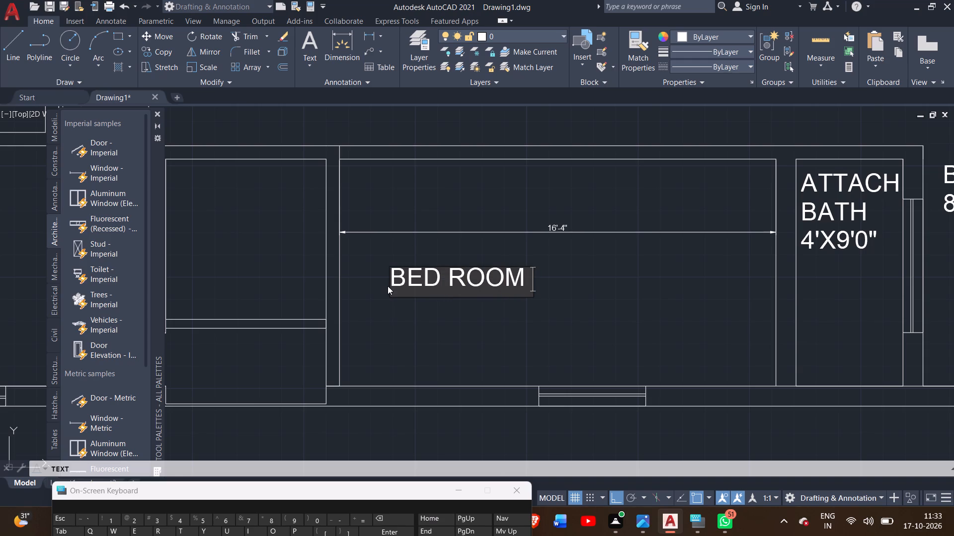
{"action": "key", "text": "Return"}
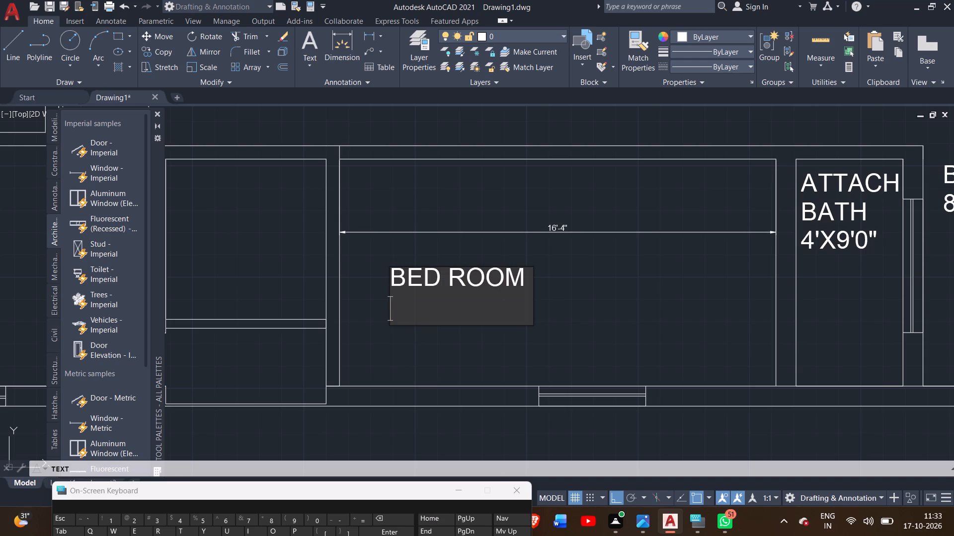
{"action": "type", "text": "13"}
{"action": "key", "text": "apostrophe"}
{"action": "key", "text": "6"}
{"action": "key", "text": "shift+quotedbl"}
{"action": "key", "text": "space"}
{"action": "type", "text": "X"}
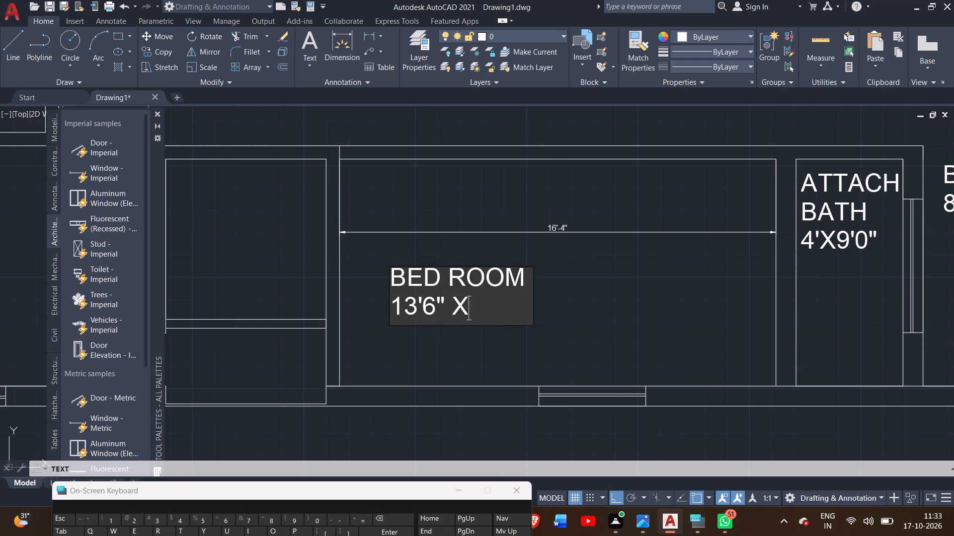
{"action": "key", "text": "9"}
{"action": "key", "text": "apostrophe"}
{"action": "key", "text": "0"}
{"action": "key", "text": "shift+quotedbl"}
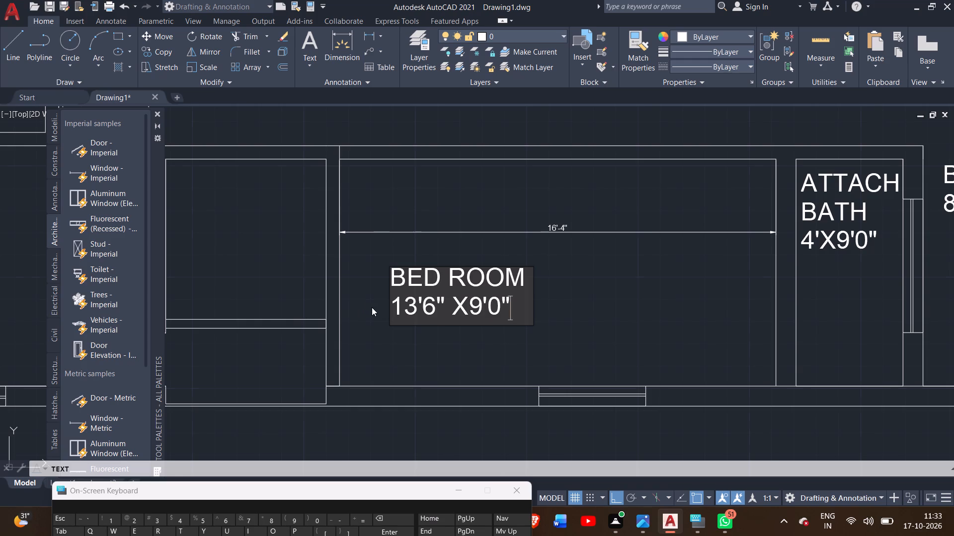
Label the small room beside the 13'6" X9'0" bed room CUP BORD, with the size 6'0" X6'0" on a second line.
{"action": "middle_click_drag", "start_coordinate": [373, 308], "coordinate": [476, 316]}
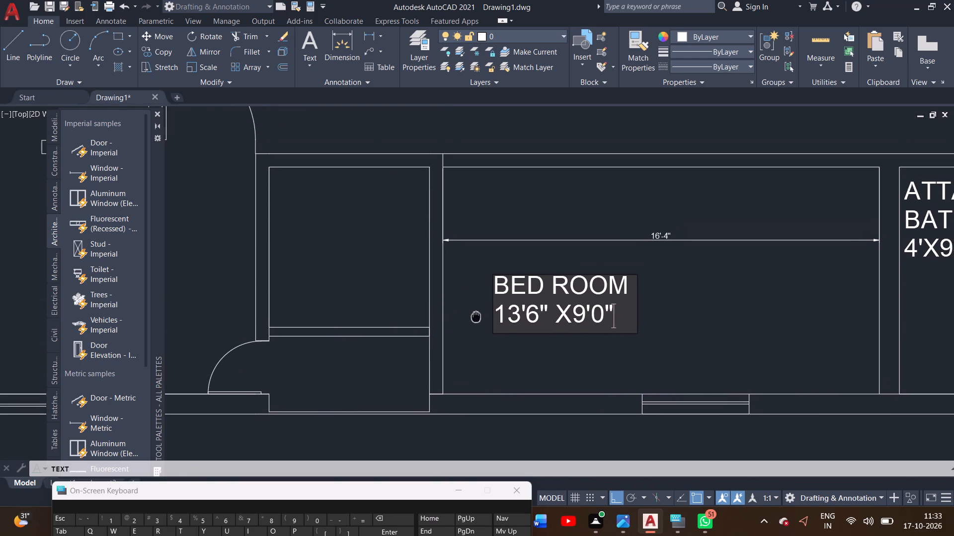
{"action": "middle_click_drag", "start_coordinate": [476, 316], "coordinate": [471, 297]}
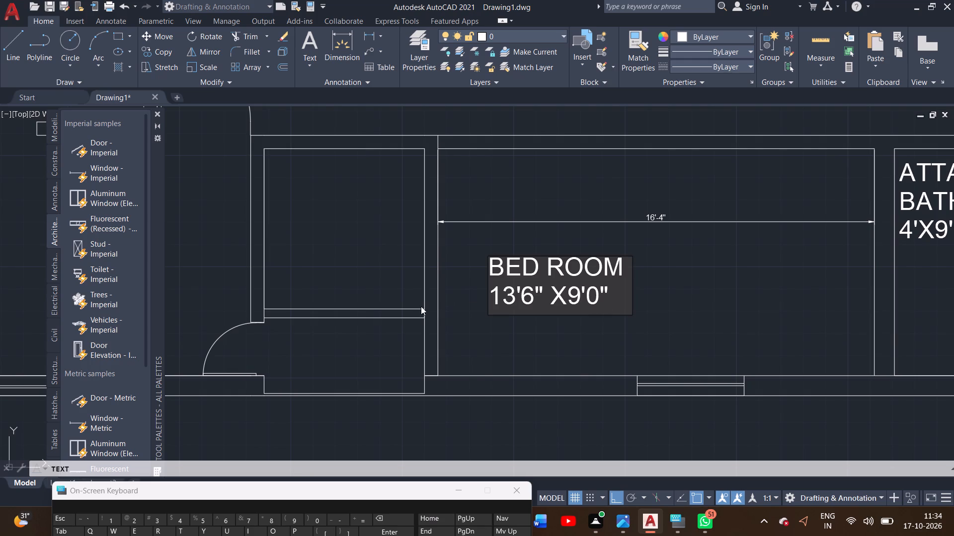
{"action": "middle_click_drag", "start_coordinate": [314, 294], "coordinate": [351, 324]}
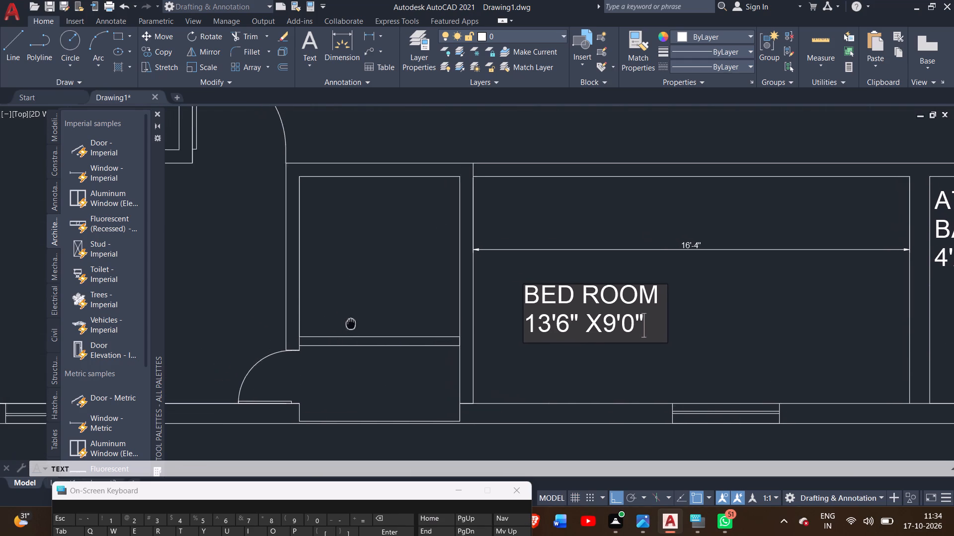
{"action": "middle_click_drag", "start_coordinate": [351, 324], "coordinate": [358, 335]}
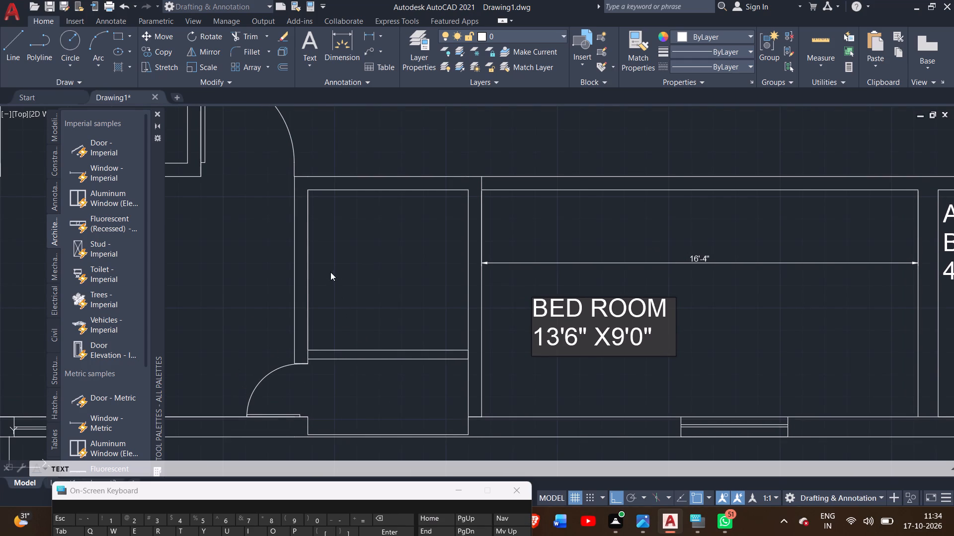
{"action": "double_click", "coordinate": [327, 232]}
{"action": "key", "text": "c"}
{"action": "type", "text": "UP BOR"}
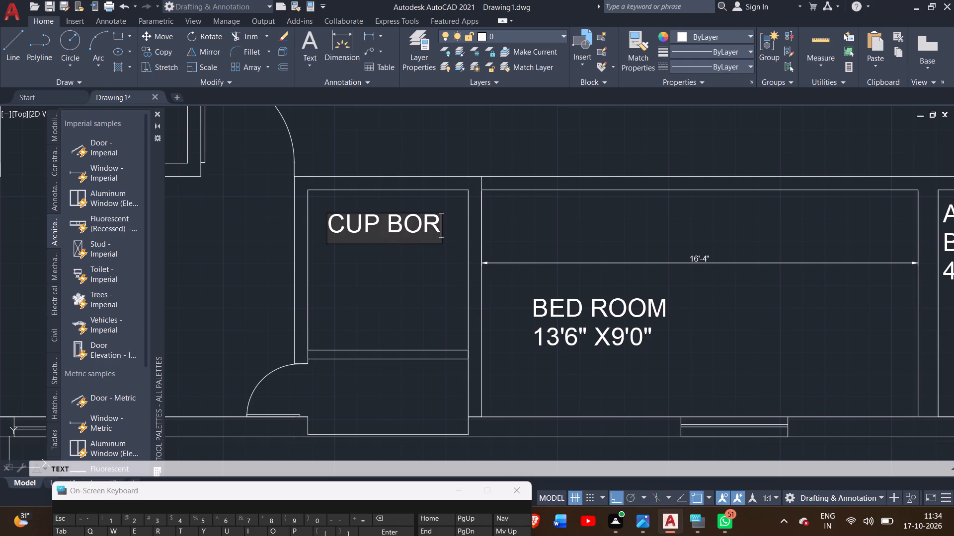
{"action": "key", "text": "d"}
{"action": "key", "text": "Return"}
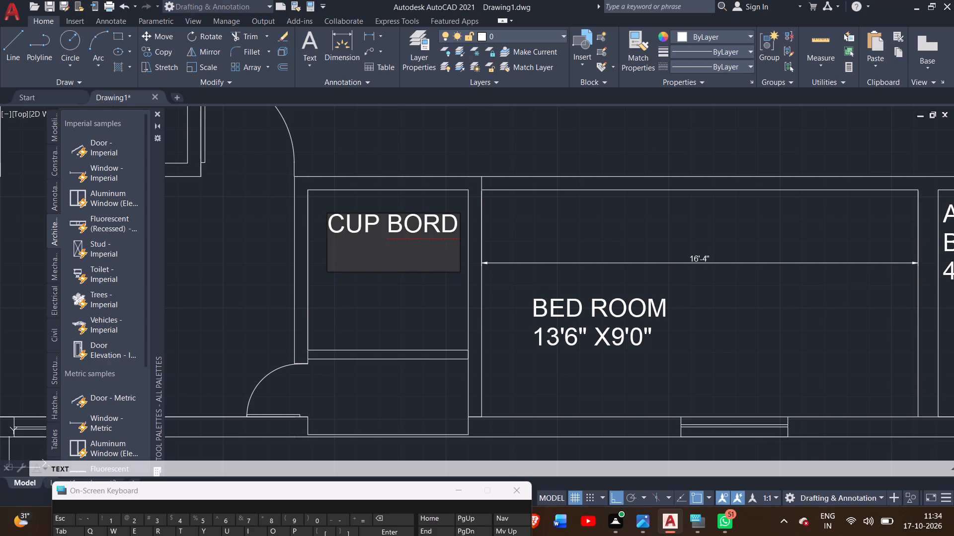
{"action": "type", "text": "6'0\" X"}
{"action": "type", "text": "6'0"}
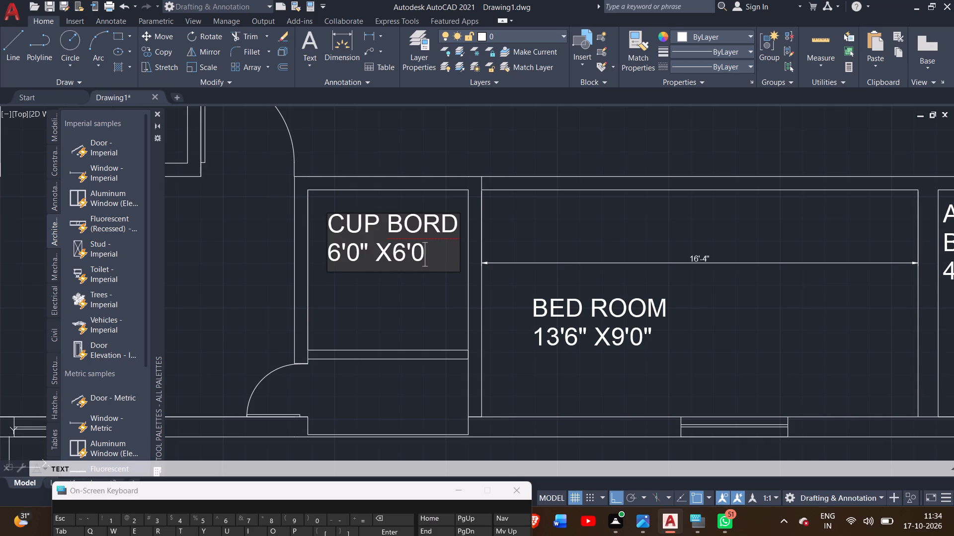
{"action": "key", "text": "shift+quotedbl"}
Label the small space directly below the CUP BORD room BALCONY, with the size 6'0" X3'0" on a second line.
{"action": "middle_click_drag", "start_coordinate": [348, 390], "coordinate": [371, 264]}
{"action": "scroll", "coordinate": [350, 282], "scroll_direction": "up", "scroll_amount": 2}
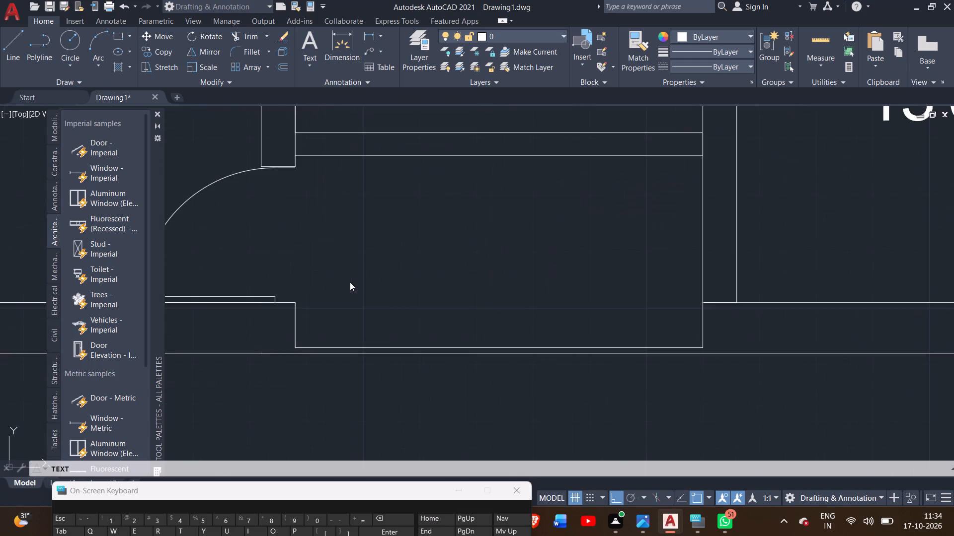
{"action": "left_click", "coordinate": [326, 202]}
{"action": "double_click", "coordinate": [331, 243]}
{"action": "type", "text": "BALCONY"}
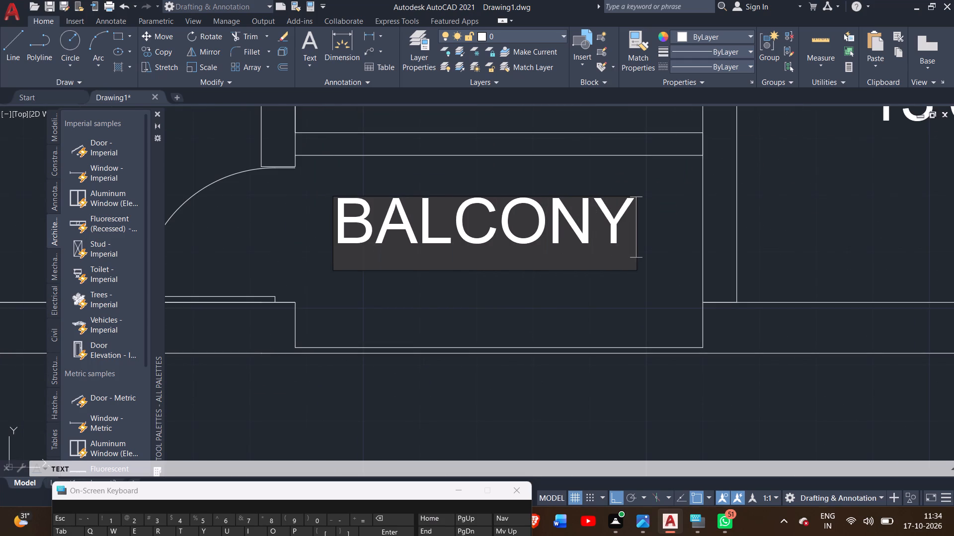
{"action": "key", "text": "Return"}
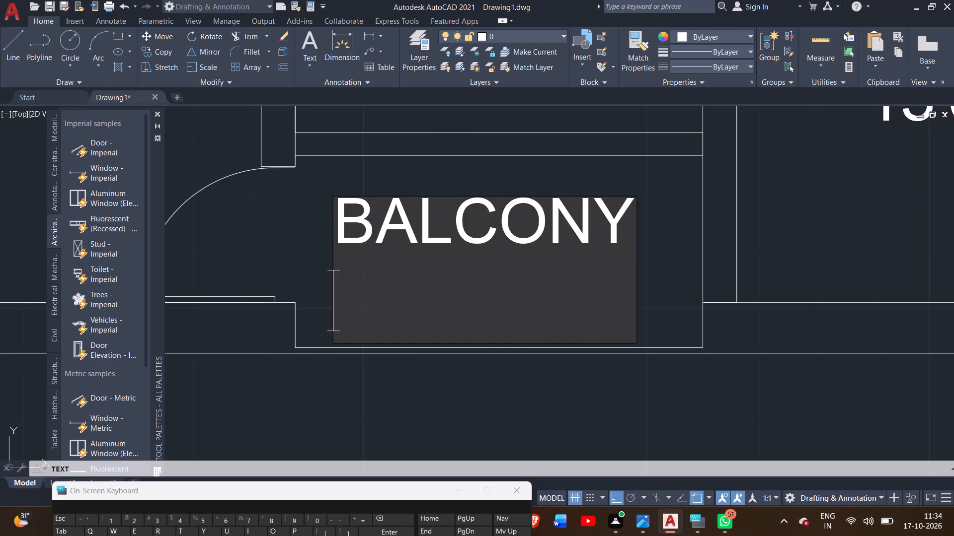
{"action": "type", "text": "6'0"}
{"action": "type", "text": "\" X"}
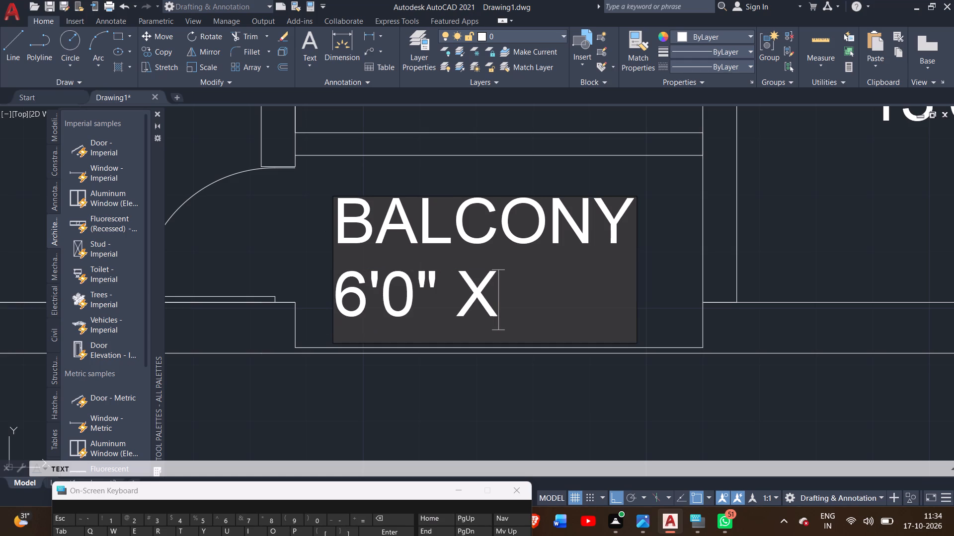
{"action": "key", "text": "3"}
{"action": "type", "text": "'0"}
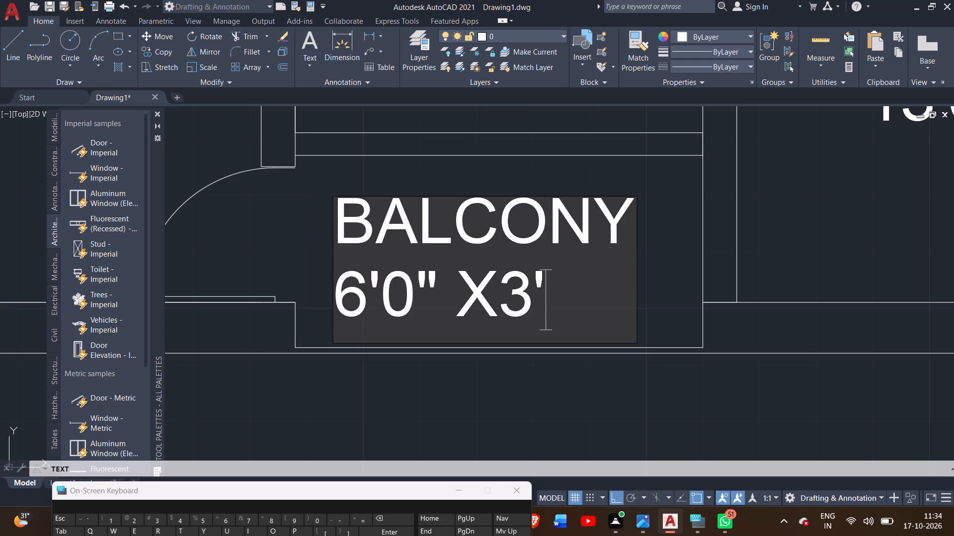
{"action": "key", "text": "shift+quotedbl"}
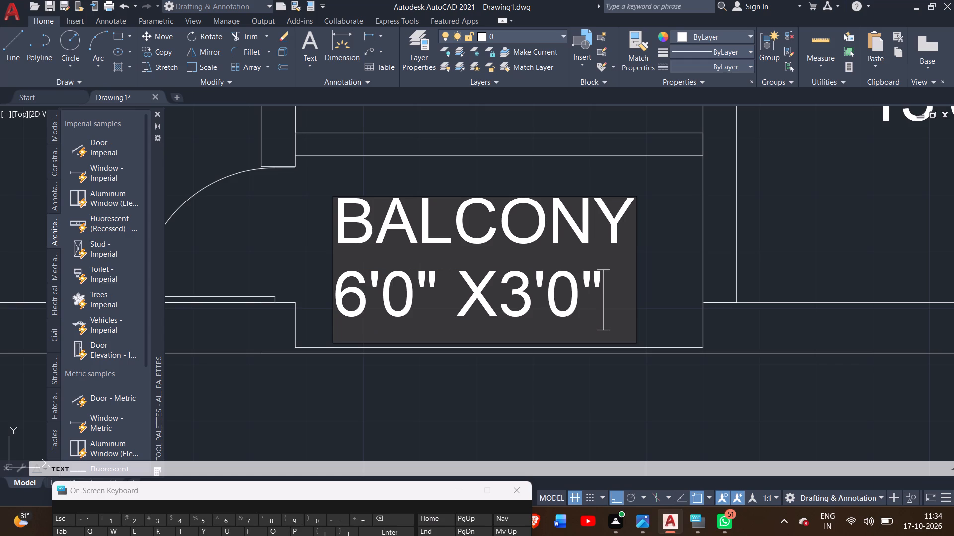
Label the large corner room beside the cupboard and small balcony MASTER BED ROOM, with the size 15'0" X9'0" on a second line.
{"action": "scroll", "coordinate": [340, 249], "scroll_direction": "down", "scroll_amount": 2}
{"action": "middle_click_drag", "start_coordinate": [343, 182], "coordinate": [396, 270]}
{"action": "scroll", "coordinate": [378, 271], "scroll_direction": "down", "scroll_amount": 2}
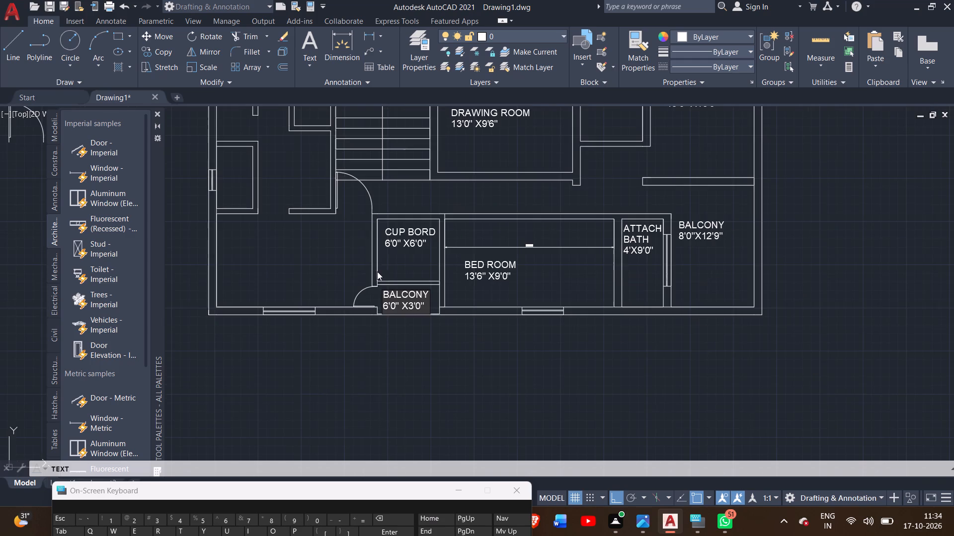
{"action": "middle_click_drag", "start_coordinate": [331, 271], "coordinate": [426, 274]}
{"action": "scroll", "coordinate": [318, 276], "scroll_direction": "up", "scroll_amount": 1}
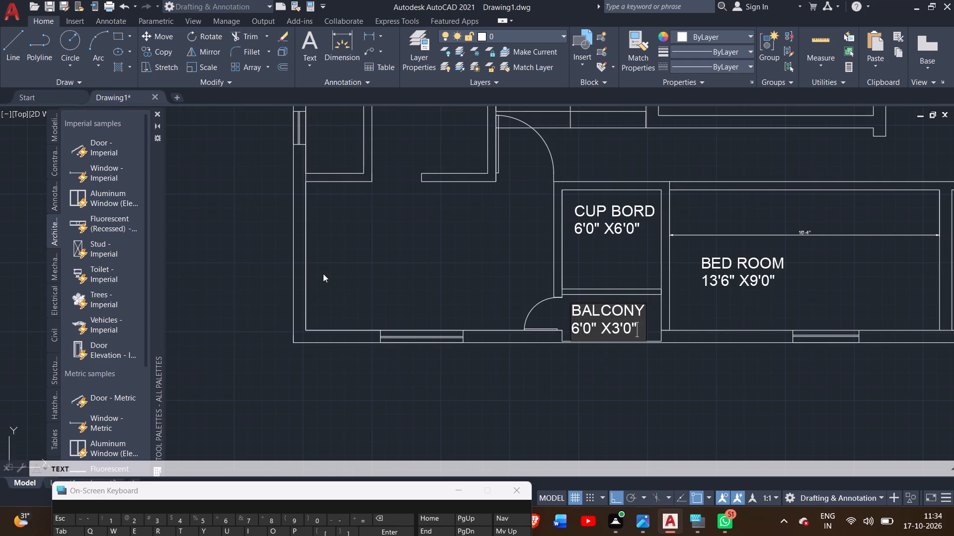
{"action": "left_click", "coordinate": [331, 245]}
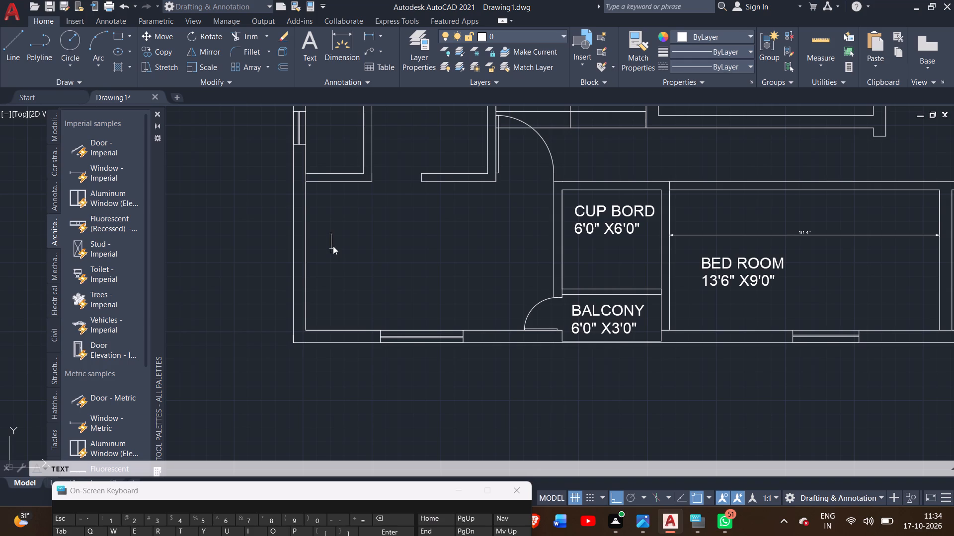
{"action": "type", "text": "MASTER"}
{"action": "key", "text": "space"}
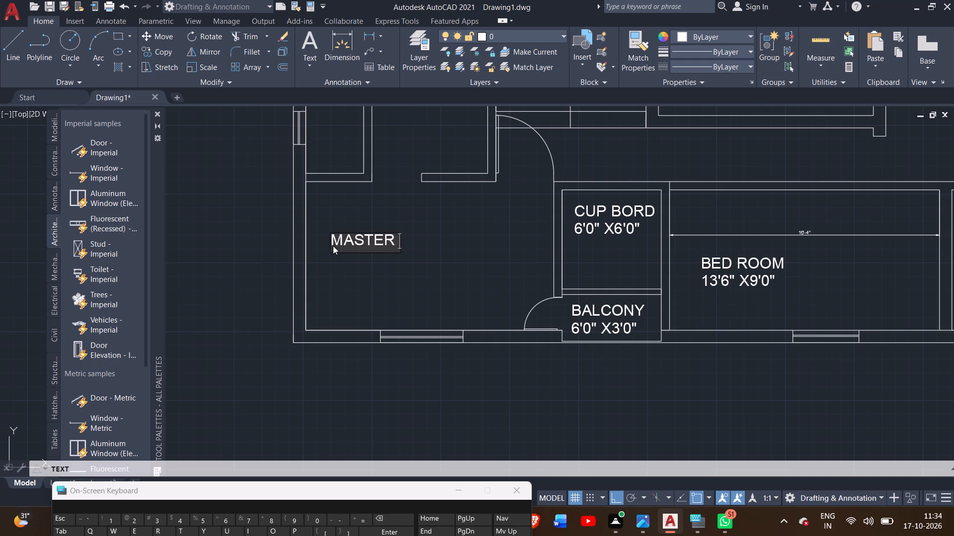
{"action": "type", "text": "BED"}
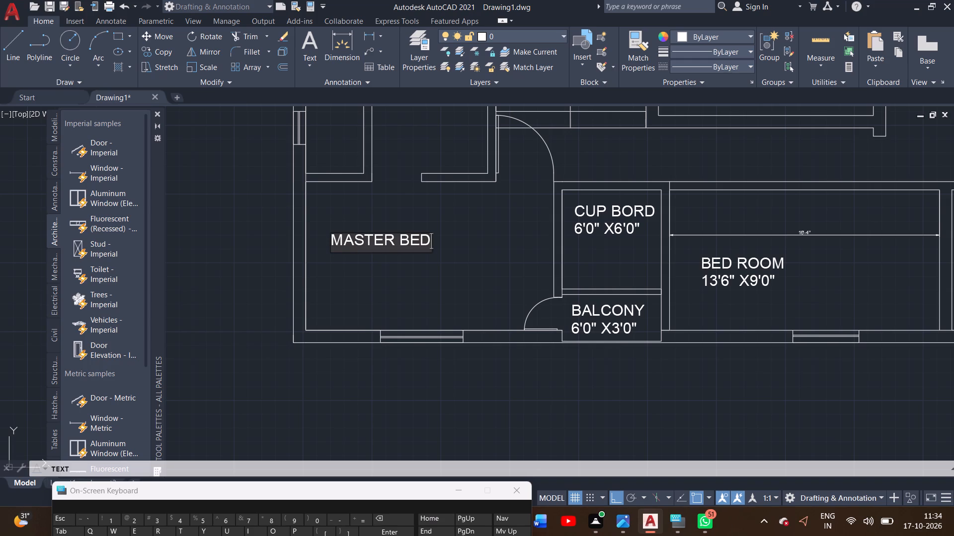
{"action": "key", "text": "space"}
{"action": "type", "text": "ROOM"}
{"action": "key", "text": "Return"}
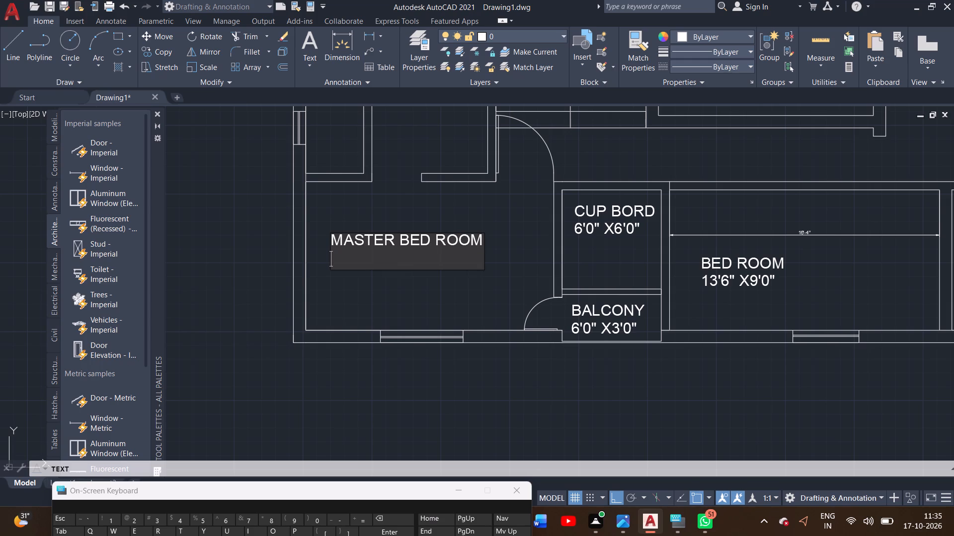
{"action": "type", "text": "15"}
{"action": "type", "text": "'0"}
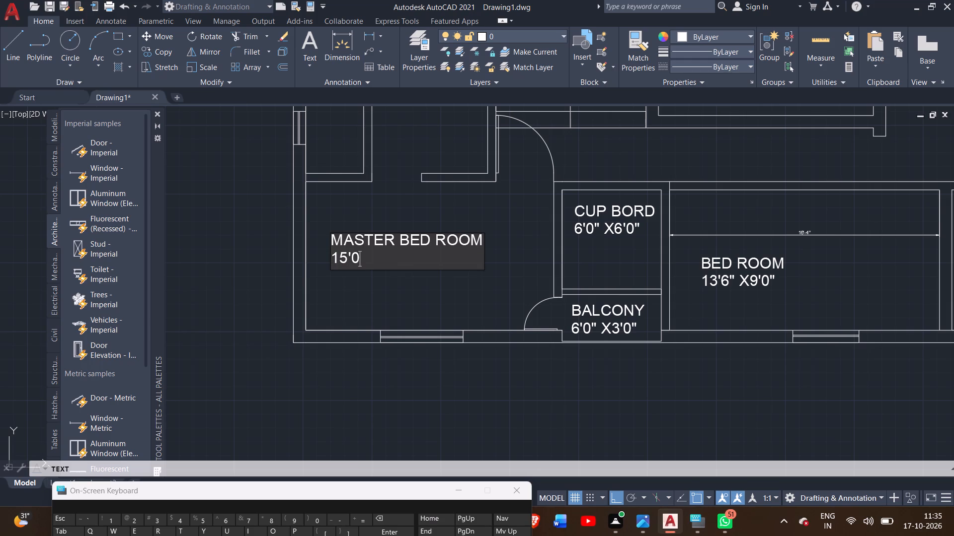
{"action": "key", "text": "shift+quotedbl"}
{"action": "key", "text": "space"}
{"action": "type", "text": "X"}
{"action": "type", "text": "9'0\""}
Label the small walled room directly above the master bed room DRESS, with the size 3'6" X 6' on a line below.
{"action": "scroll", "coordinate": [319, 247], "scroll_direction": "down", "scroll_amount": 1}
{"action": "middle_click_drag", "start_coordinate": [328, 220], "coordinate": [342, 259]}
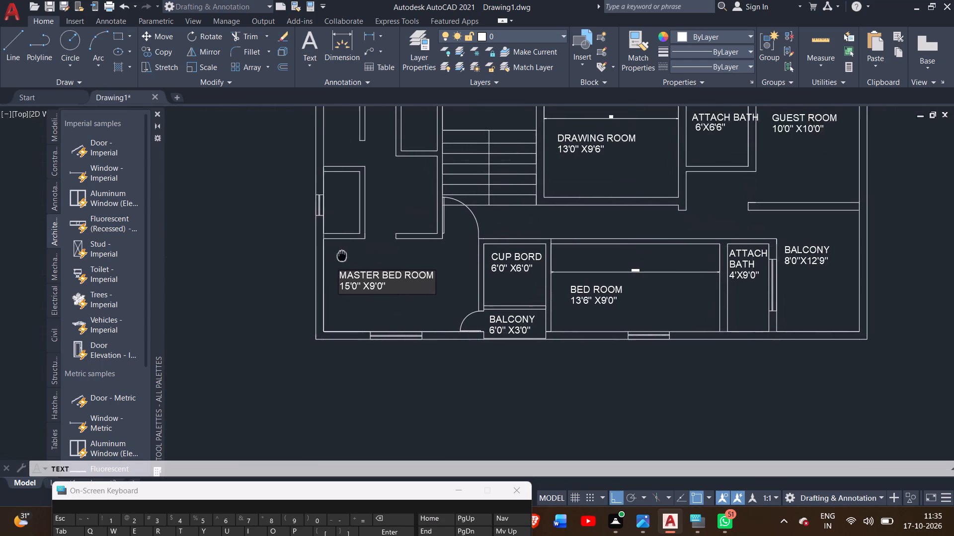
{"action": "middle_click_drag", "start_coordinate": [342, 259], "coordinate": [361, 318]}
{"action": "scroll", "coordinate": [352, 284], "scroll_direction": "up", "scroll_amount": 4}
{"action": "middle_click_drag", "start_coordinate": [346, 259], "coordinate": [374, 281]}
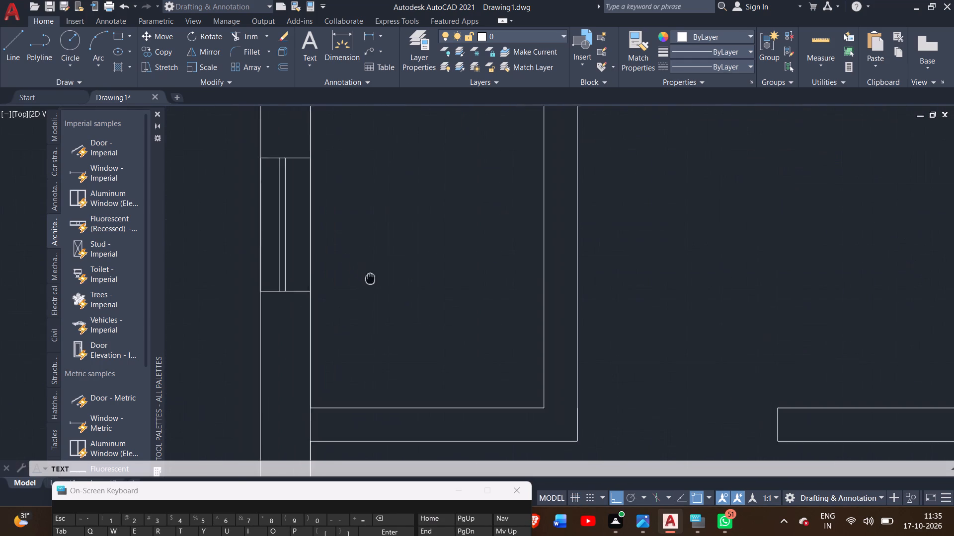
{"action": "middle_click_drag", "start_coordinate": [374, 281], "coordinate": [413, 329]}
{"action": "scroll", "coordinate": [393, 316], "scroll_direction": "up", "scroll_amount": 1}
{"action": "scroll", "coordinate": [393, 314], "scroll_direction": "down", "scroll_amount": 1}
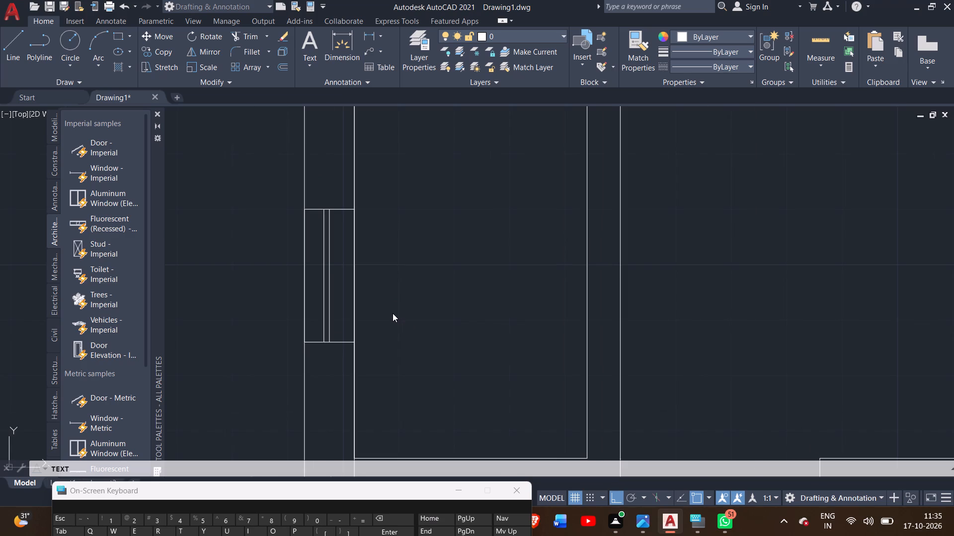
{"action": "left_click", "coordinate": [368, 180]}
{"action": "type", "text": "DRESS"}
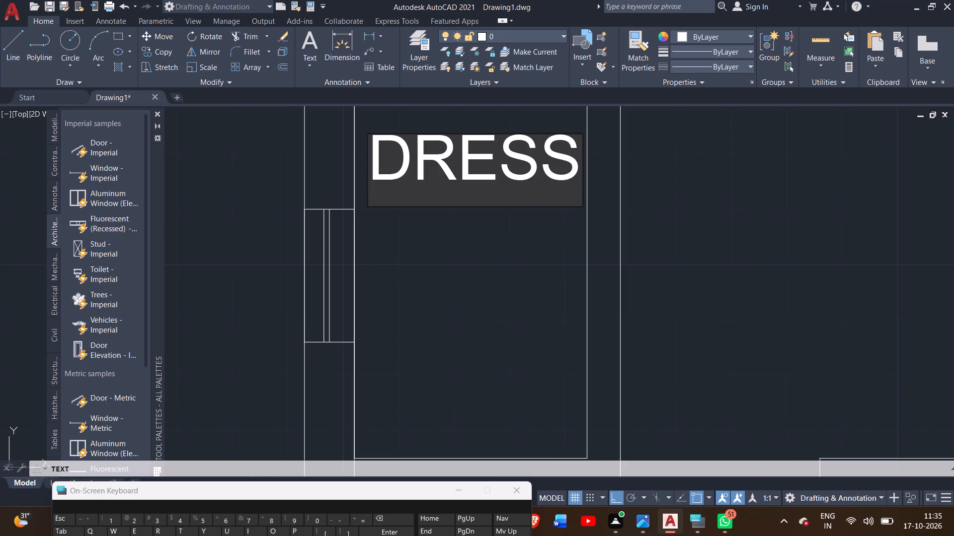
{"action": "left_click", "coordinate": [371, 236]}
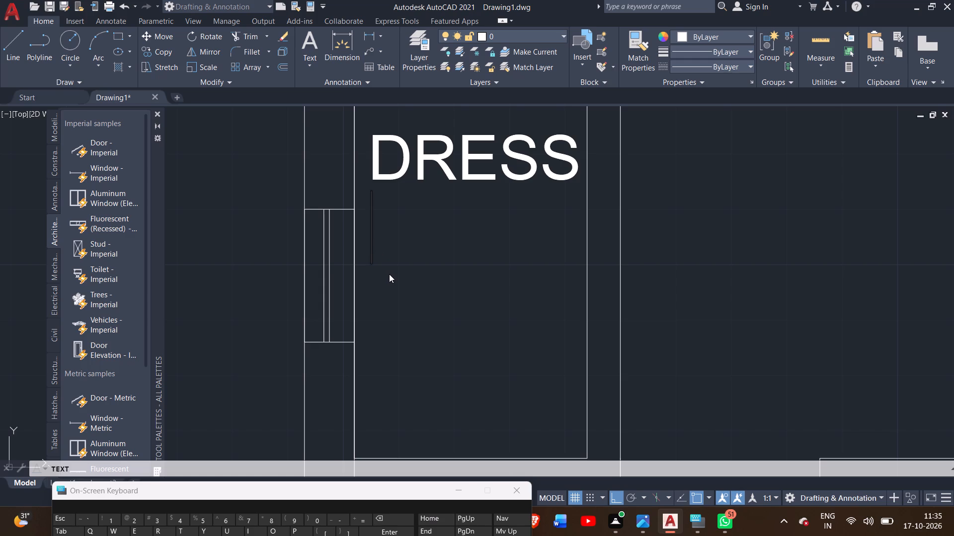
{"action": "key", "text": "3"}
{"action": "type", "text": "'6"}
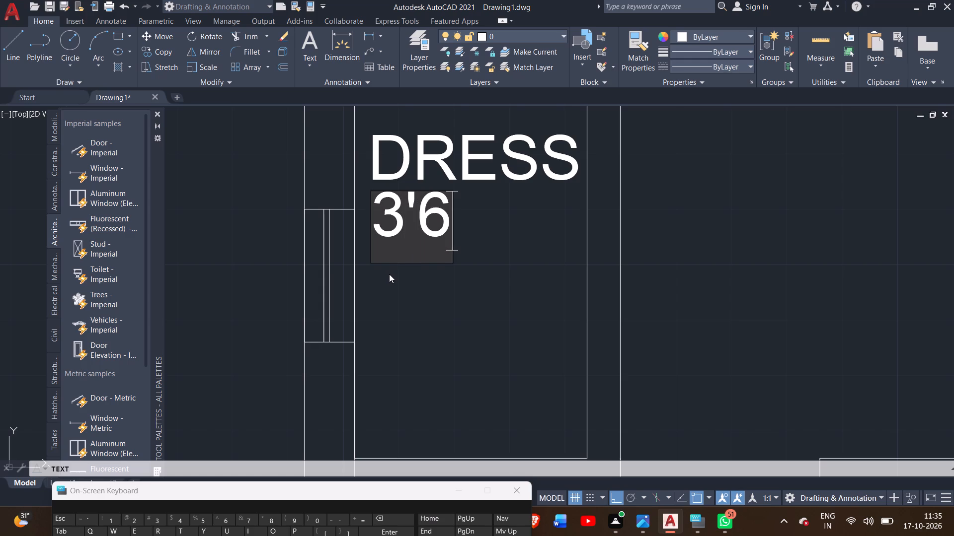
{"action": "key", "text": "shift+quotedbl"}
{"action": "key", "text": "space"}
{"action": "type", "text": "X"}
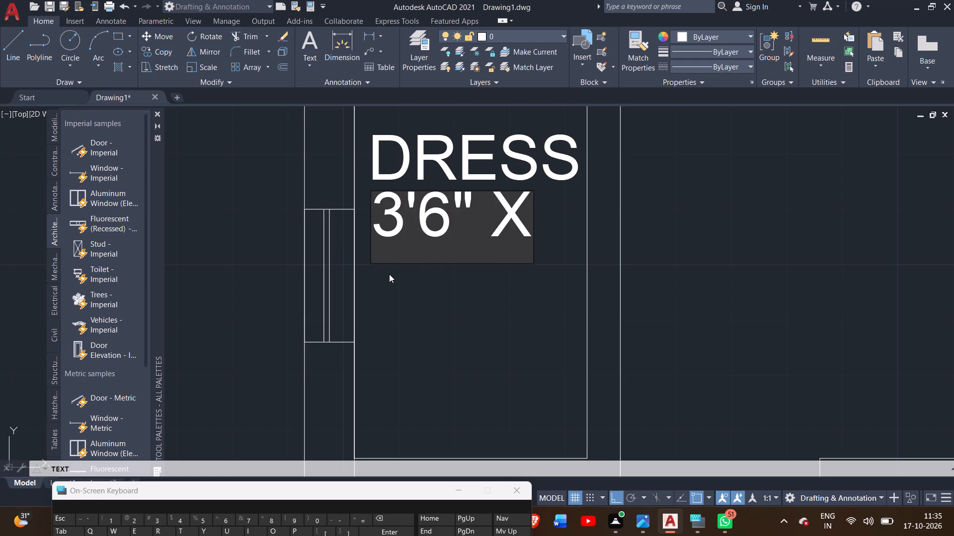
{"action": "key", "text": "space"}
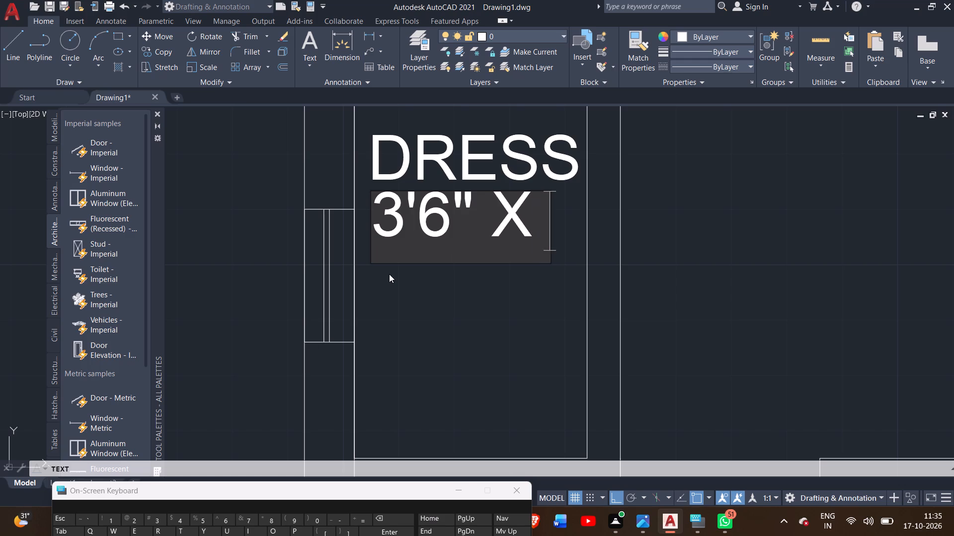
{"action": "type", "text": "6"}
{"action": "key", "text": "apostrophe"}
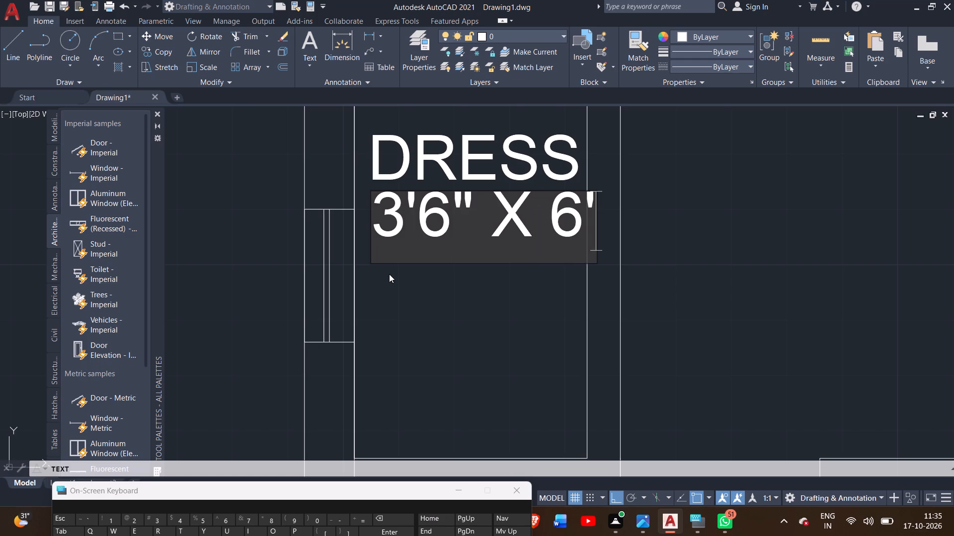
Label the corner space above the DRESS room BATH, with the size 3'6"X6" on a second line.
{"action": "scroll", "coordinate": [390, 276], "scroll_direction": "down", "scroll_amount": 3}
{"action": "middle_click_drag", "start_coordinate": [476, 234], "coordinate": [525, 298]}
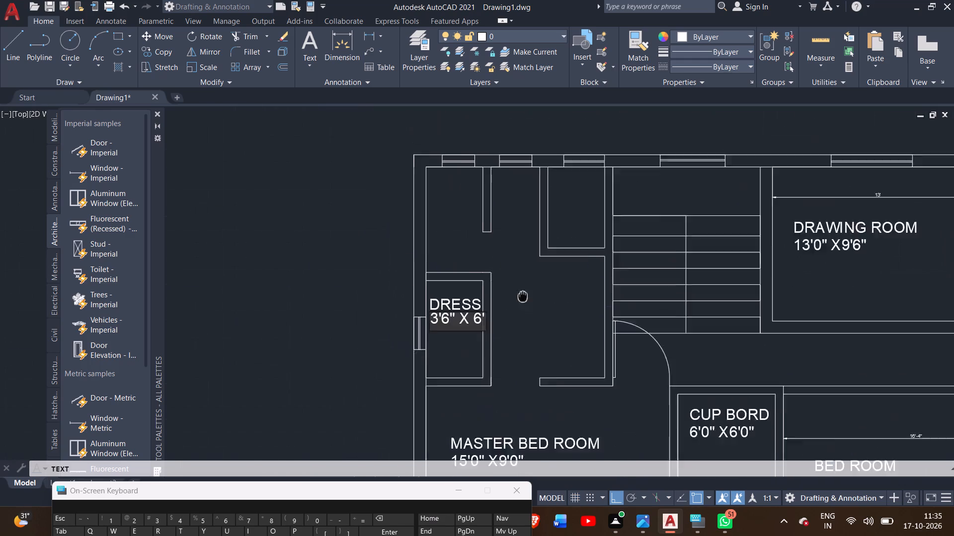
{"action": "middle_click_drag", "start_coordinate": [525, 298], "coordinate": [532, 313]}
{"action": "scroll", "coordinate": [464, 252], "scroll_direction": "up", "scroll_amount": 2}
{"action": "double_click", "coordinate": [413, 169]}
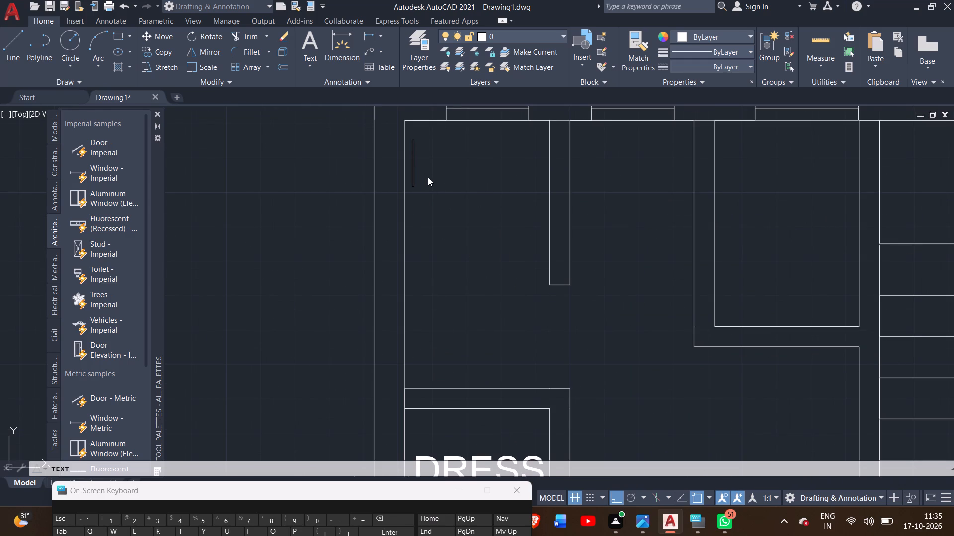
{"action": "middle_click_drag", "start_coordinate": [437, 182], "coordinate": [478, 227]}
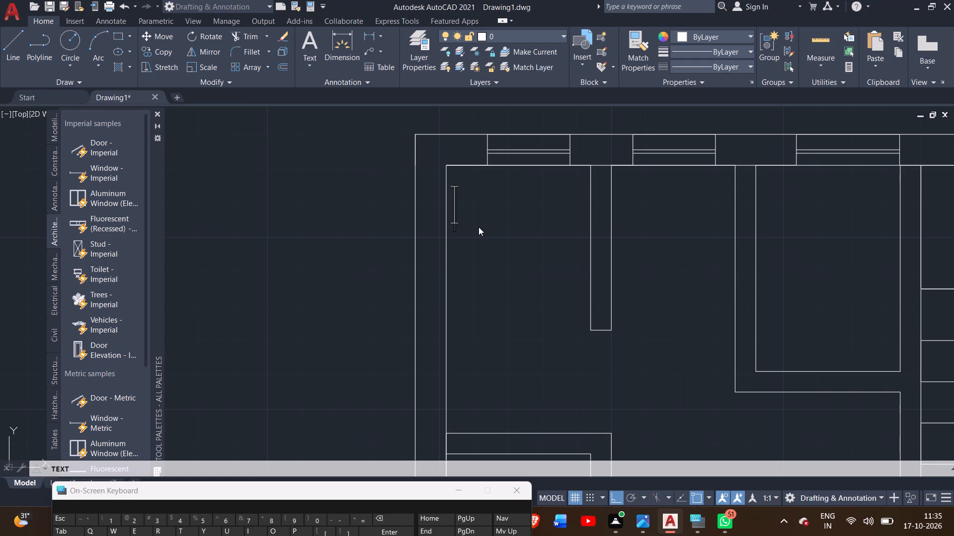
{"action": "type", "text": "BATHY"}
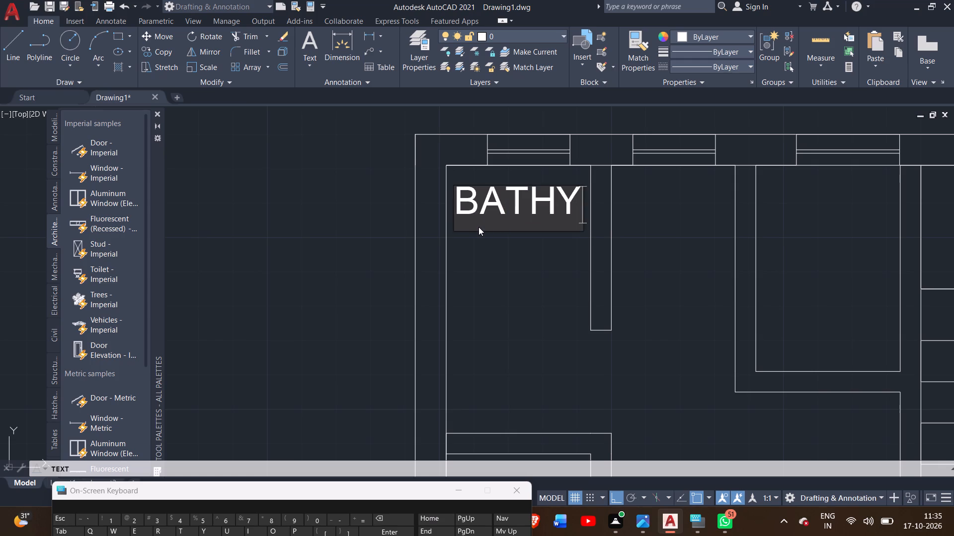
{"action": "key", "text": "space"}
{"action": "key", "text": "BackSpace"}
{"action": "key", "text": "BackSpace"}
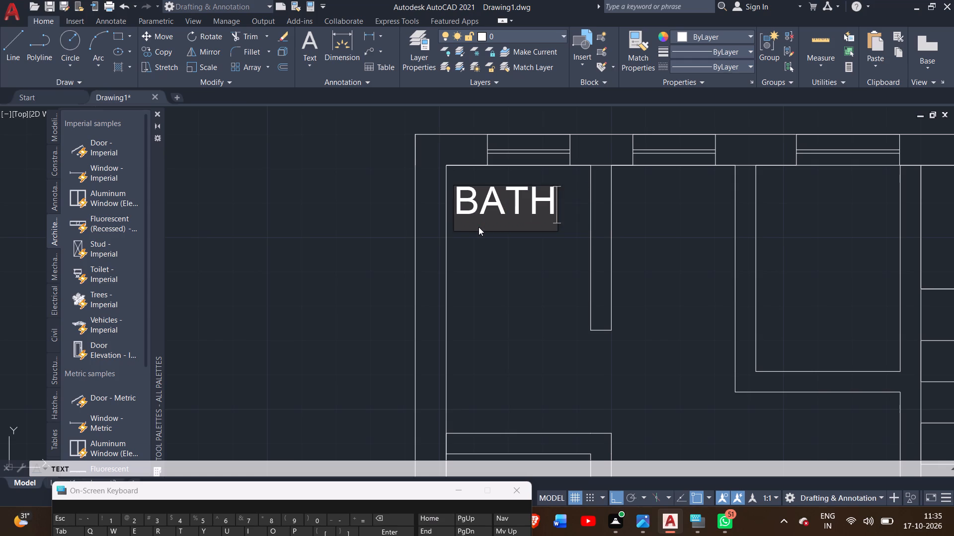
{"action": "key", "text": "Return"}
{"action": "type", "text": "3'65"}
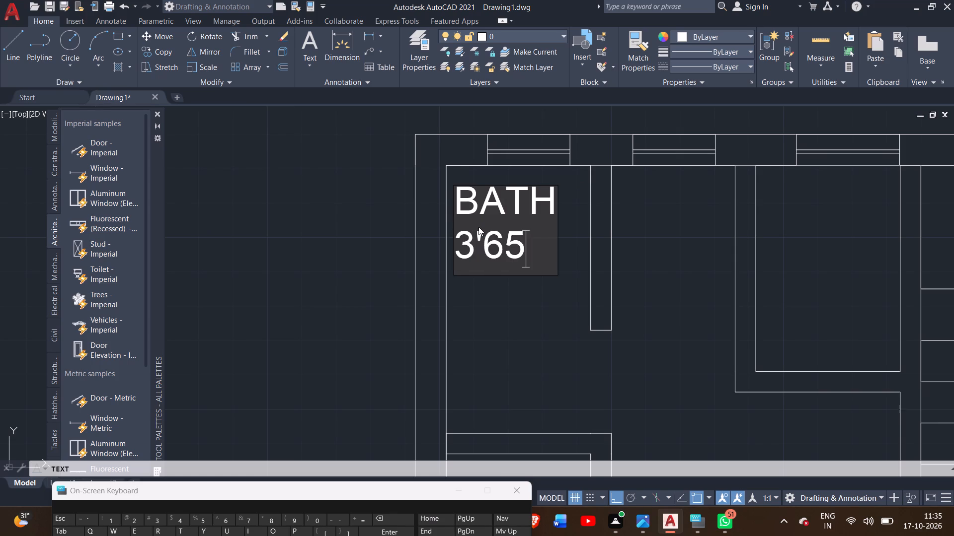
{"action": "key", "text": "BackSpace"}
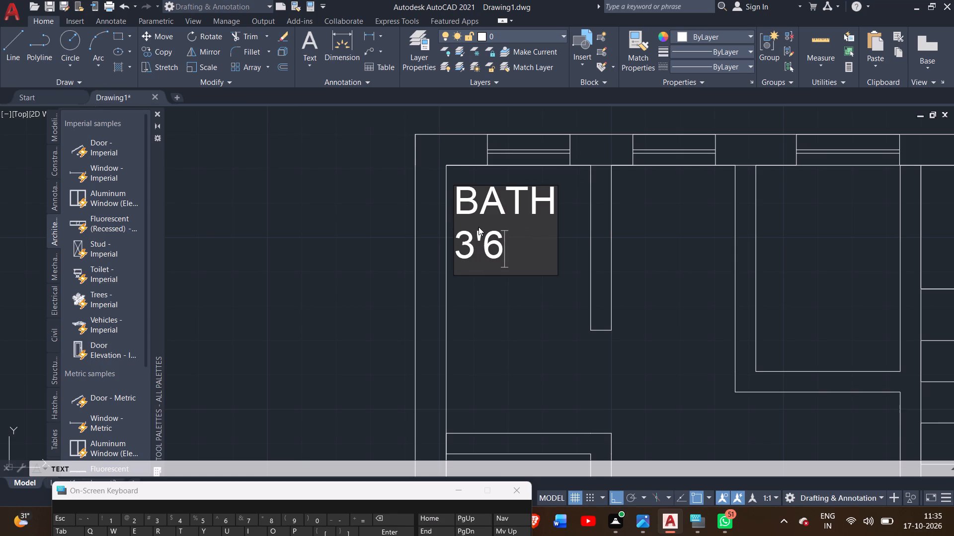
{"action": "key", "text": "shift+quotedbl"}
{"action": "key", "text": "x"}
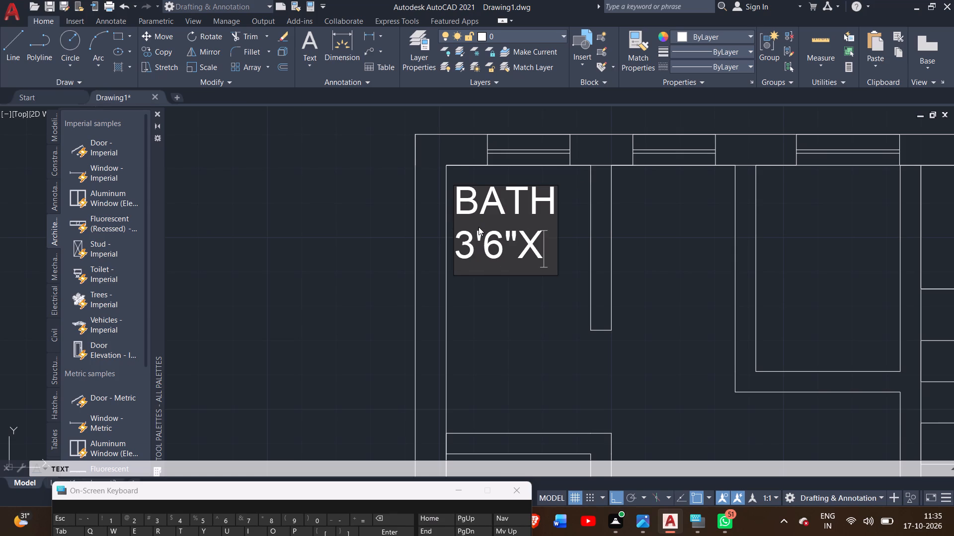
{"action": "key", "text": "6"}
{"action": "key", "text": "shift+quotedbl"}
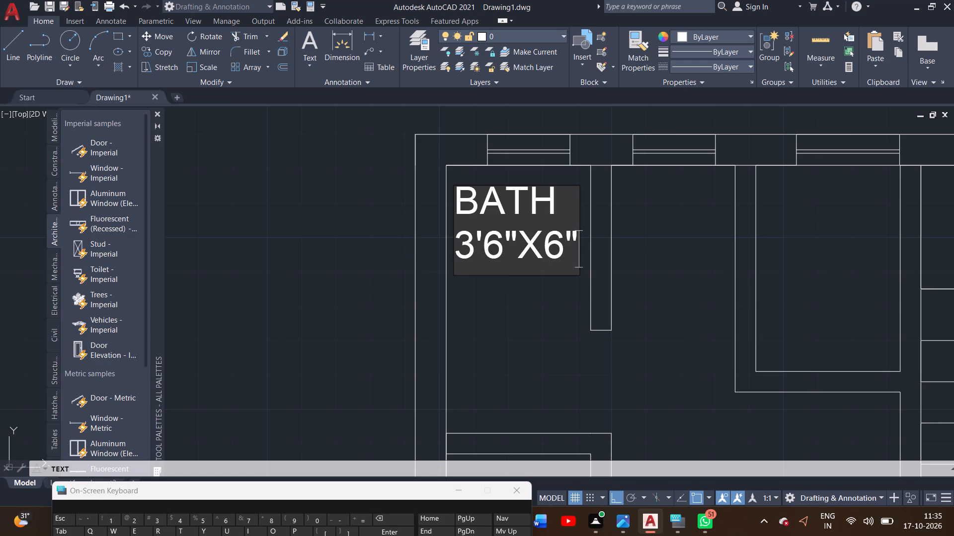
Label the small enclosed room between the bath area and the staircase TOILET, starting its size line with 3'6" X.
{"action": "scroll", "coordinate": [670, 245], "scroll_direction": "up", "scroll_amount": 1}
{"action": "middle_click_drag", "start_coordinate": [670, 245], "coordinate": [499, 286]}
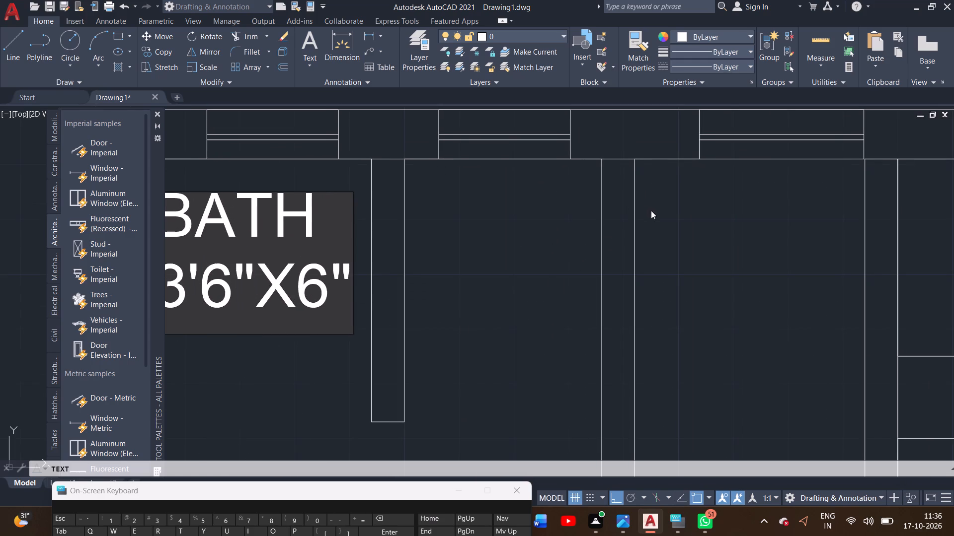
{"action": "double_click", "coordinate": [649, 220]}
{"action": "type", "text": "TOIL"}
{"action": "type", "text": "ET"}
{"action": "key", "text": "Return"}
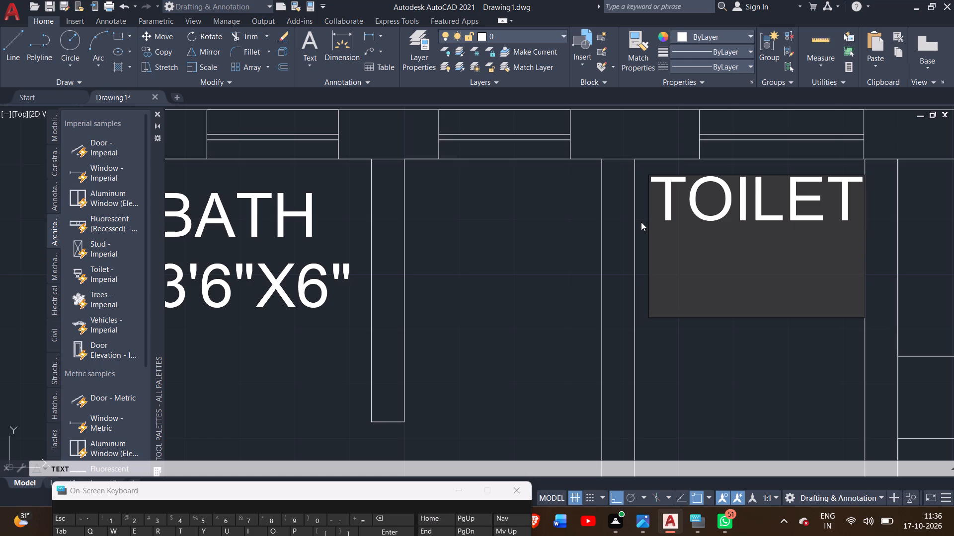
{"action": "type", "text": "3'6"}
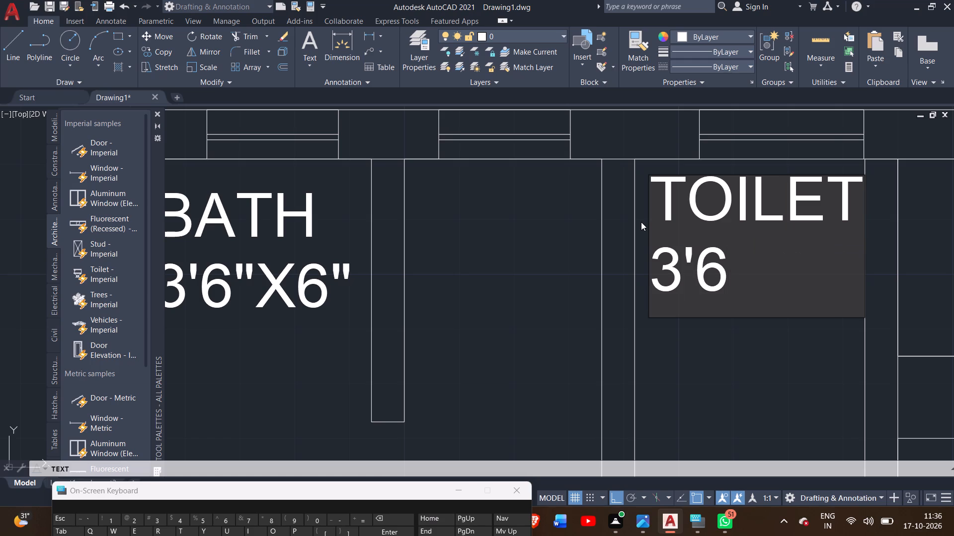
{"action": "type", "text": "\" X"}
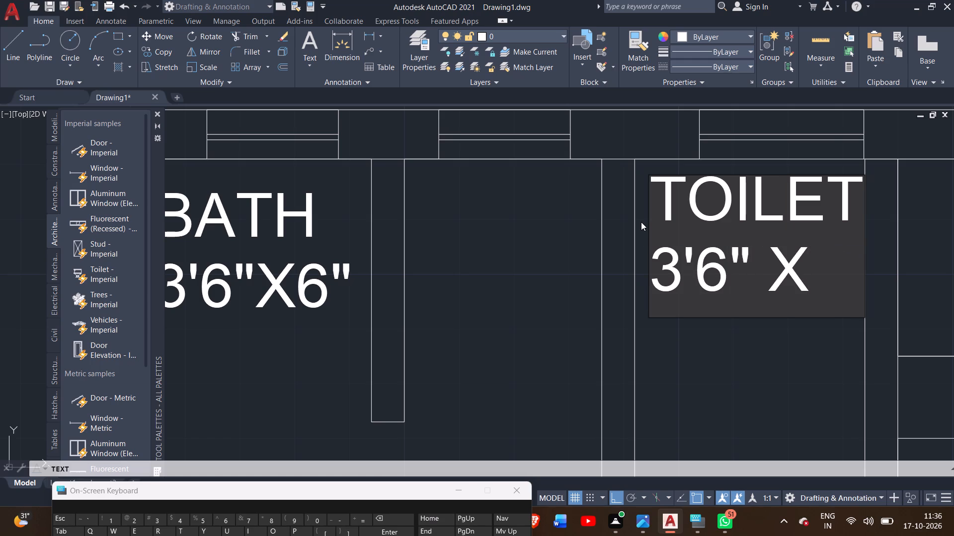
Complete the TOILET room's size line with 5'0" so that it reads 3'6" X5'0".
{"action": "type", "text": "5'"}
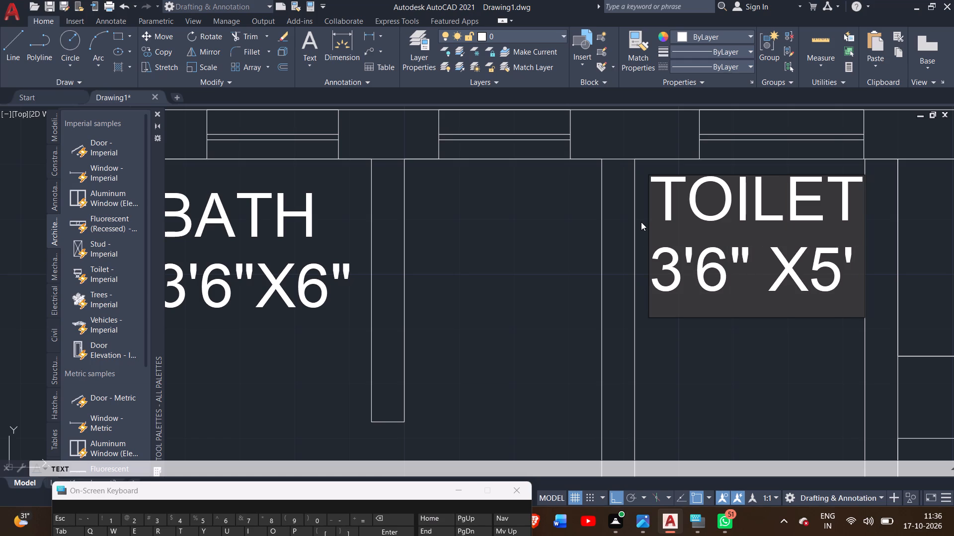
{"action": "key", "text": "0"}
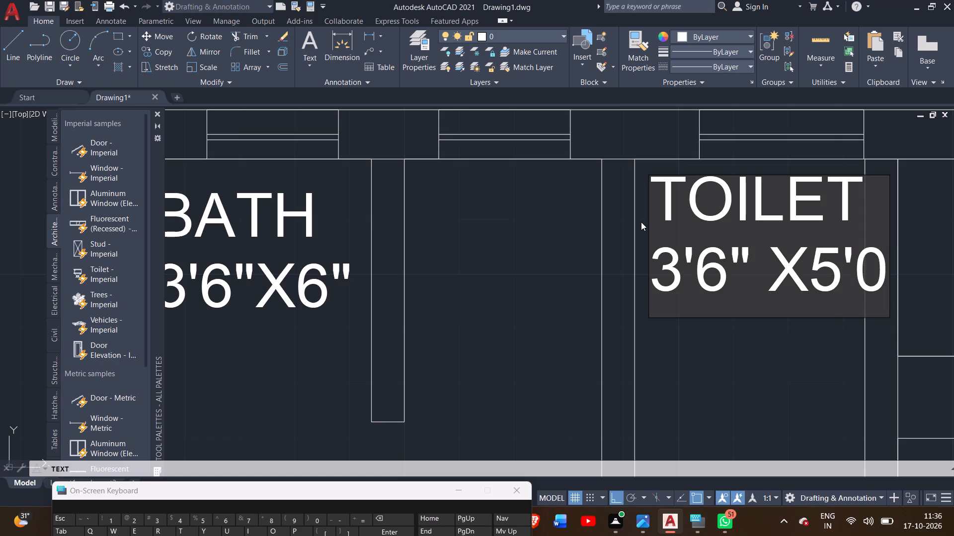
{"action": "key", "text": "shift+quotedbl"}
Look over the room labels of the lower and upper floor plans.
{"action": "scroll", "coordinate": [635, 223], "scroll_direction": "down", "scroll_amount": 2}
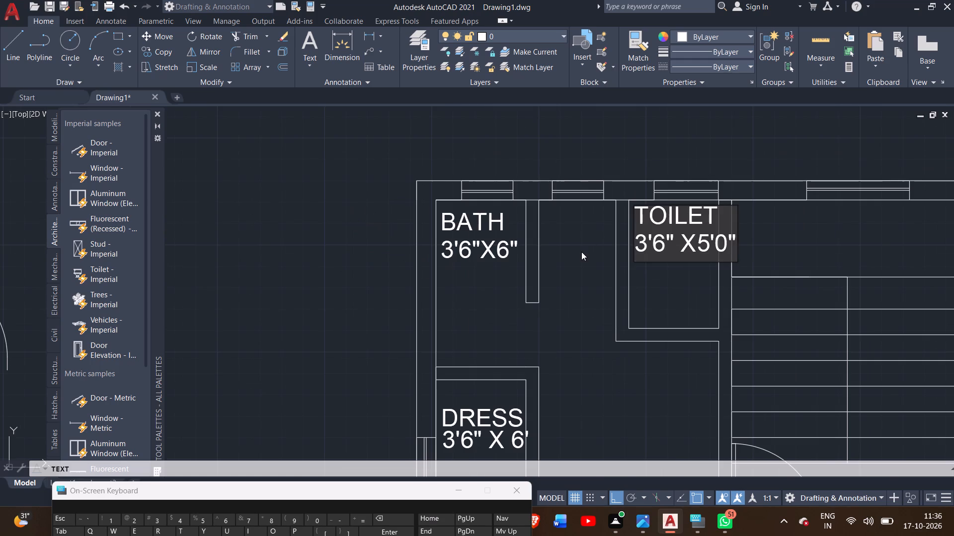
{"action": "middle_click_drag", "start_coordinate": [580, 258], "coordinate": [569, 174]}
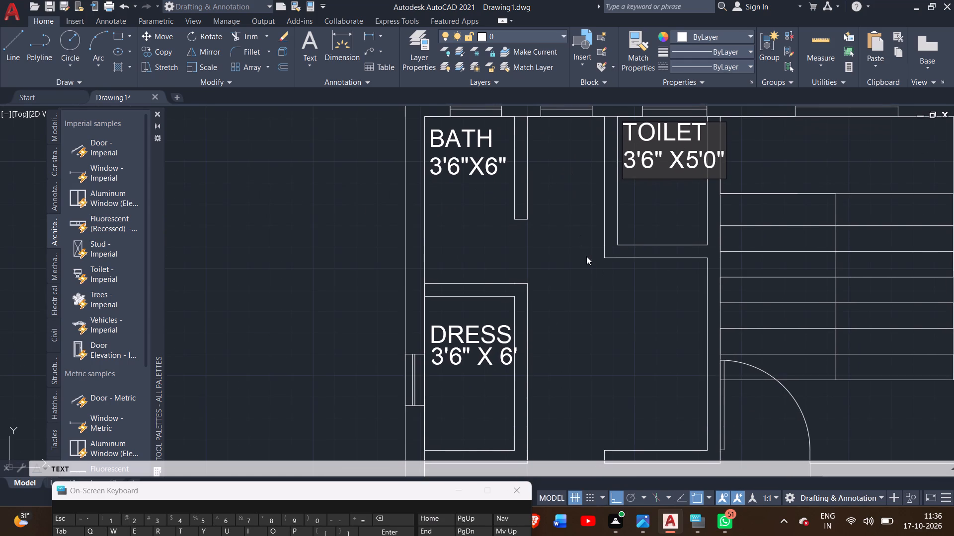
{"action": "middle_click_drag", "start_coordinate": [589, 271], "coordinate": [520, 183]}
{"action": "scroll", "coordinate": [519, 183], "scroll_direction": "down", "scroll_amount": 2}
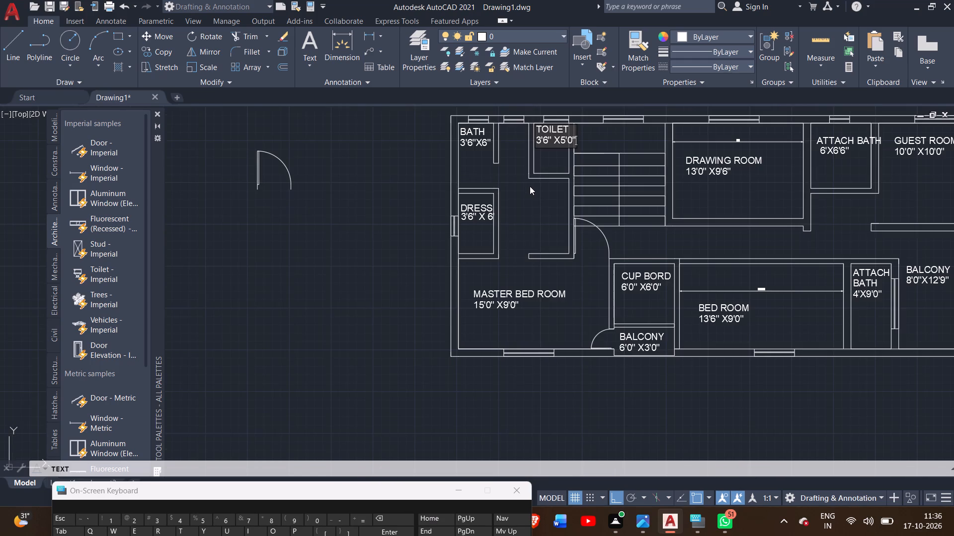
{"action": "middle_click_drag", "start_coordinate": [543, 206], "coordinate": [446, 225]}
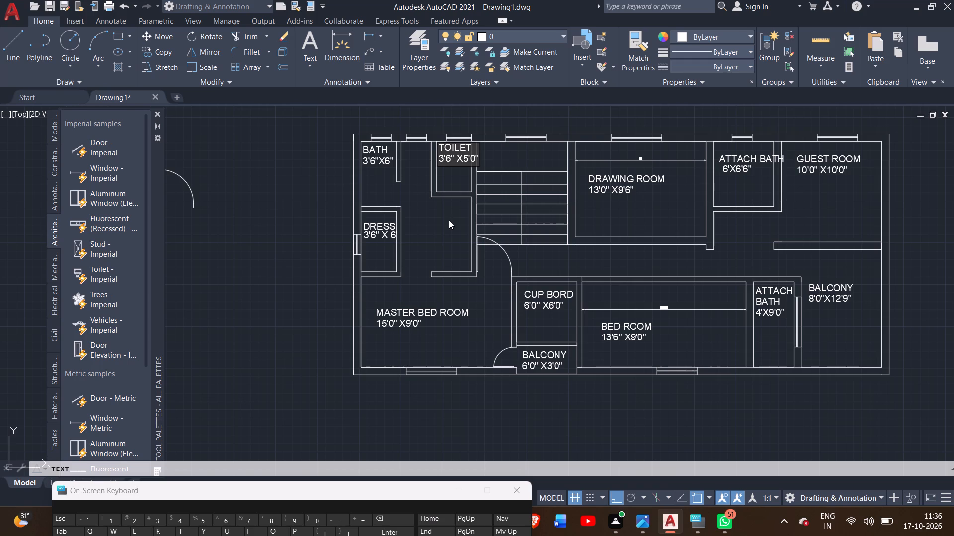
{"action": "middle_click_drag", "start_coordinate": [440, 227], "coordinate": [453, 226]}
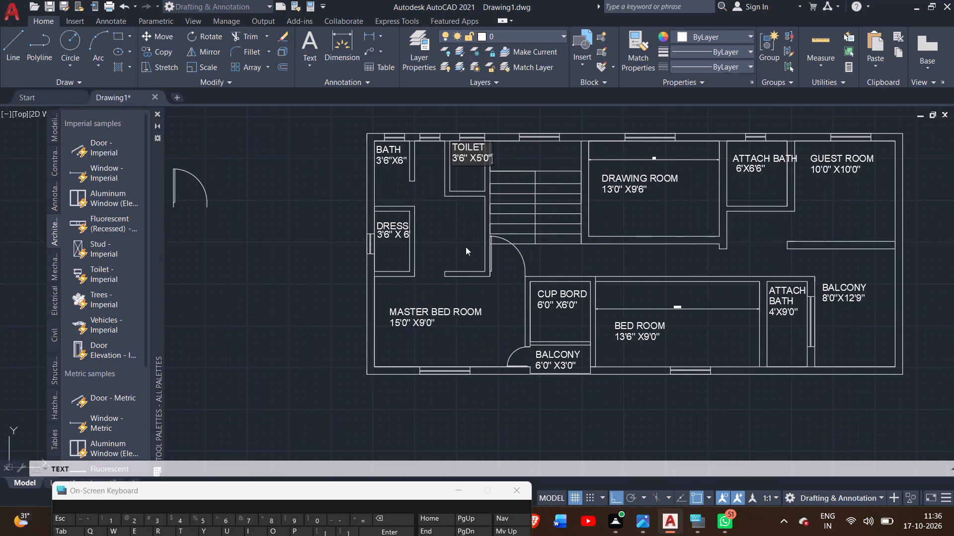
{"action": "scroll", "coordinate": [466, 247], "scroll_direction": "up", "scroll_amount": 1}
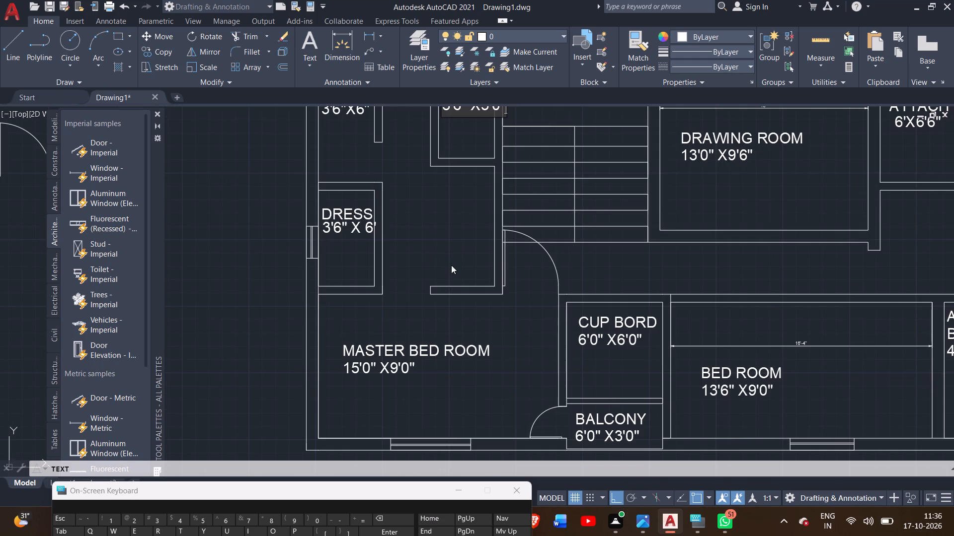
{"action": "left_click", "coordinate": [551, 256]}
{"action": "scroll", "coordinate": [518, 264], "scroll_direction": "down", "scroll_amount": 1}
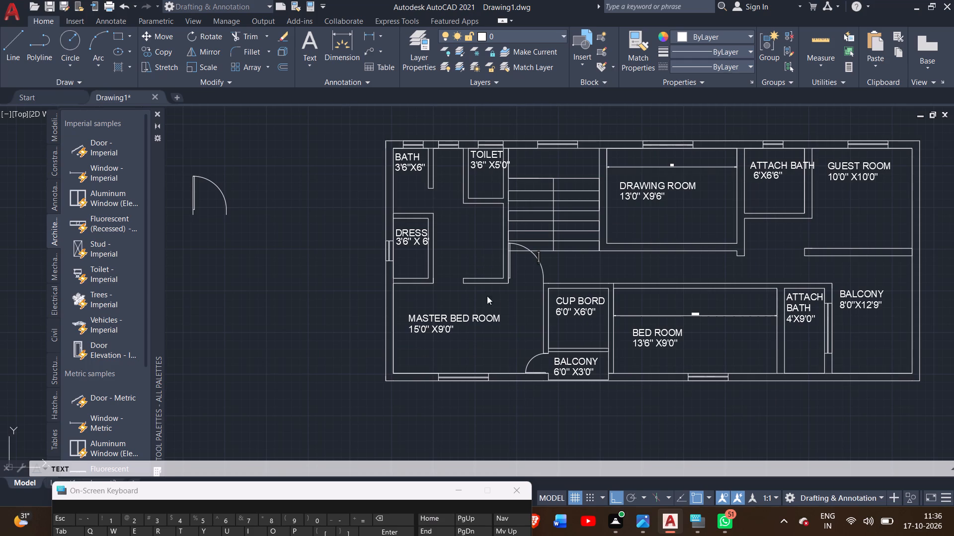
{"action": "middle_click_drag", "start_coordinate": [501, 306], "coordinate": [498, 315]}
{"action": "scroll", "coordinate": [497, 301], "scroll_direction": "down", "scroll_amount": 2}
{"action": "middle_click_drag", "start_coordinate": [466, 192], "coordinate": [478, 217]}
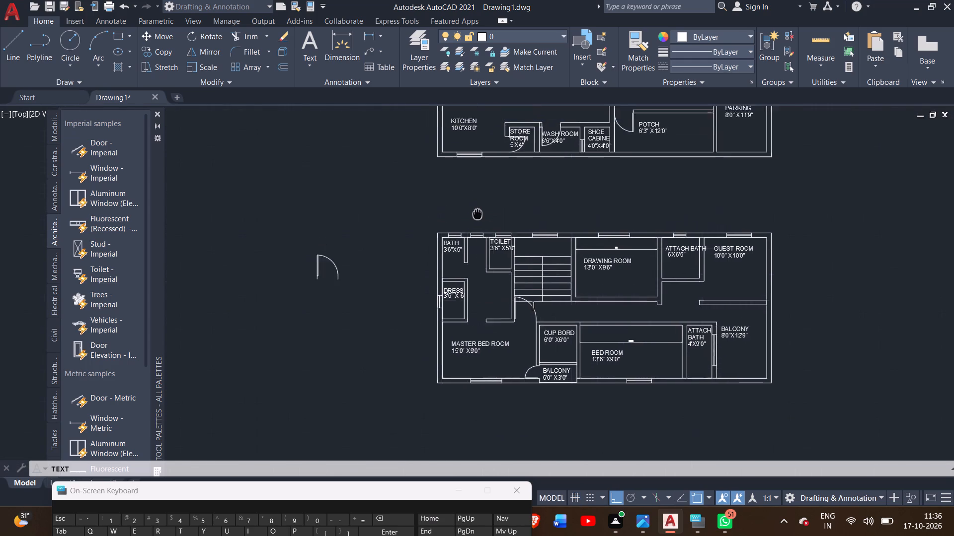
{"action": "middle_click_drag", "start_coordinate": [478, 217], "coordinate": [493, 267]}
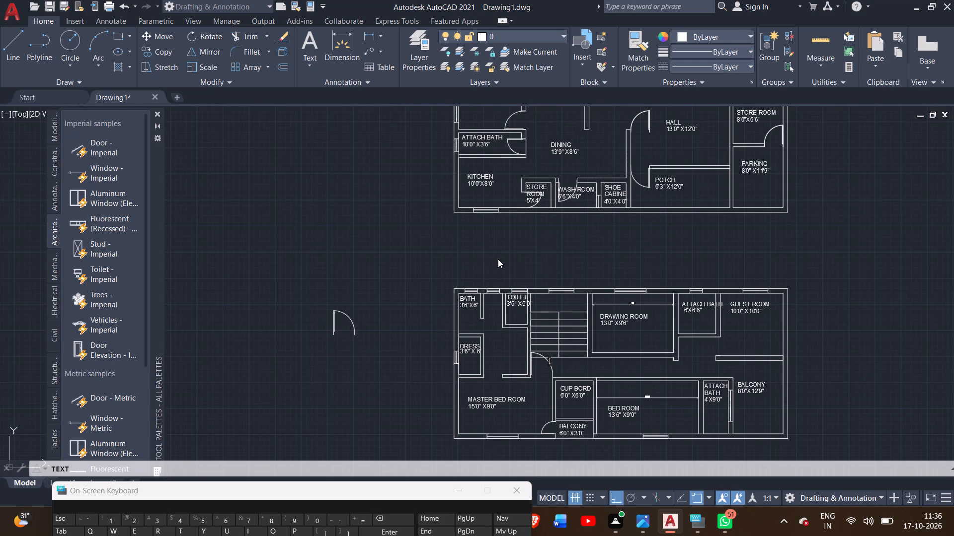
{"action": "middle_click_drag", "start_coordinate": [498, 257], "coordinate": [498, 306]}
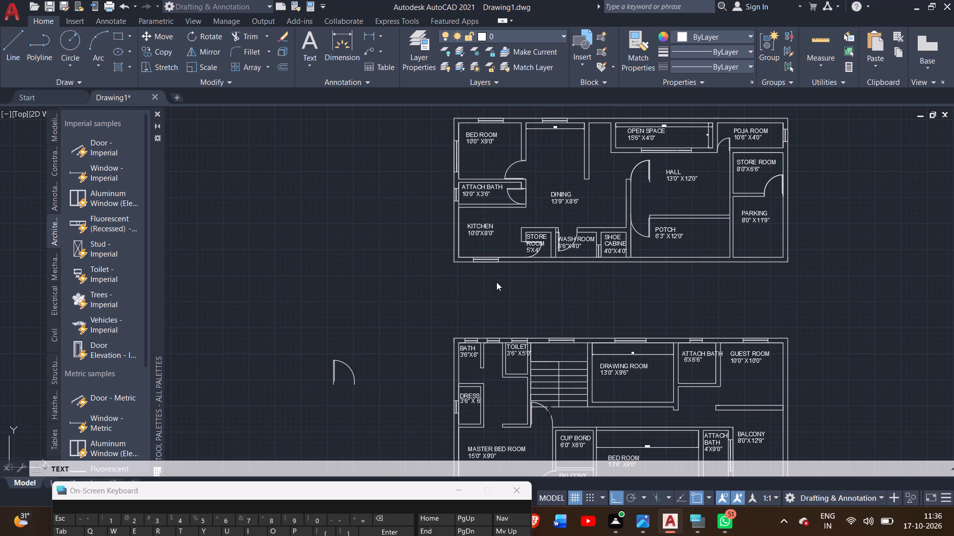
{"action": "middle_click_drag", "start_coordinate": [496, 282], "coordinate": [460, 296]}
{"action": "middle_click", "coordinate": [460, 296]}
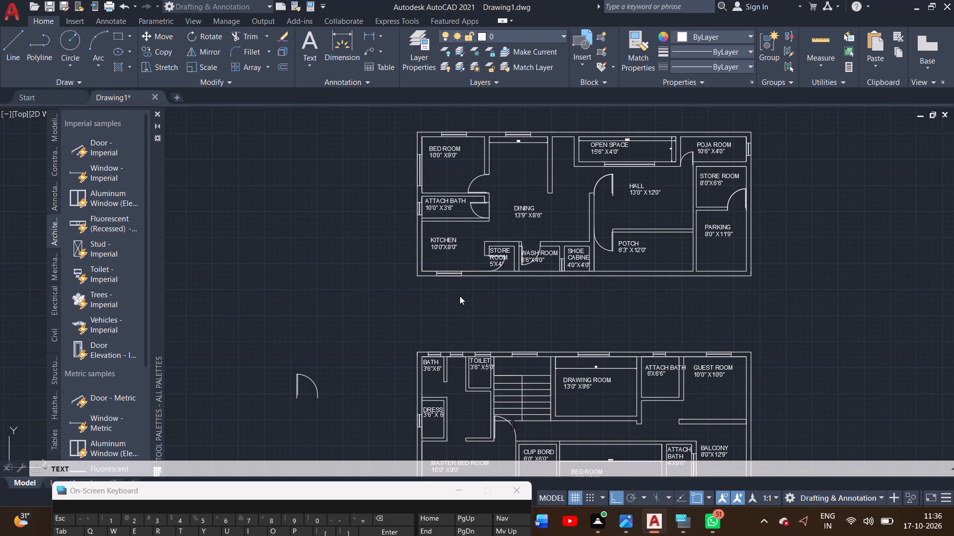
{"action": "middle_click_drag", "start_coordinate": [459, 292], "coordinate": [447, 267]}
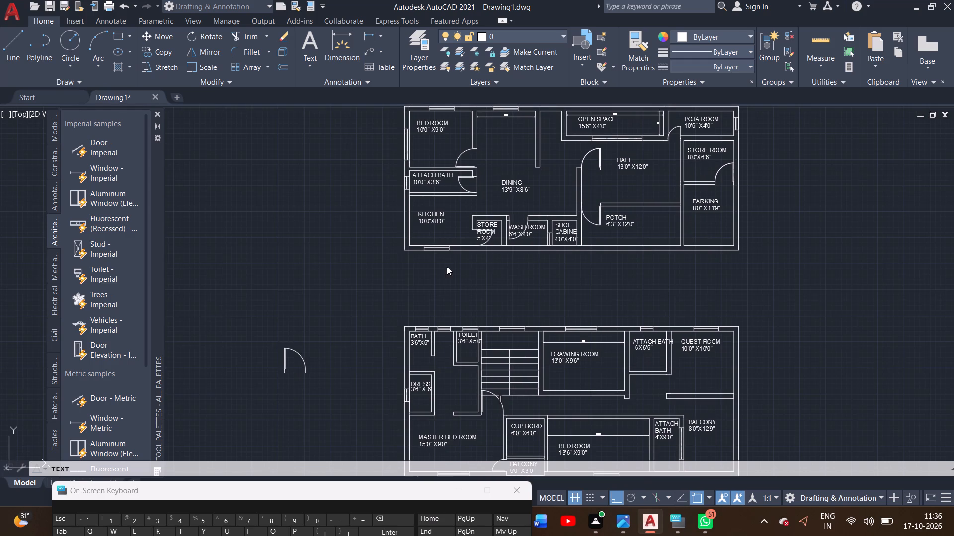
{"action": "scroll", "coordinate": [447, 267], "scroll_direction": "down", "scroll_amount": 1}
{"action": "middle_click_drag", "start_coordinate": [453, 275], "coordinate": [449, 235]}
{"action": "scroll", "coordinate": [449, 238], "scroll_direction": "up", "scroll_amount": 1}
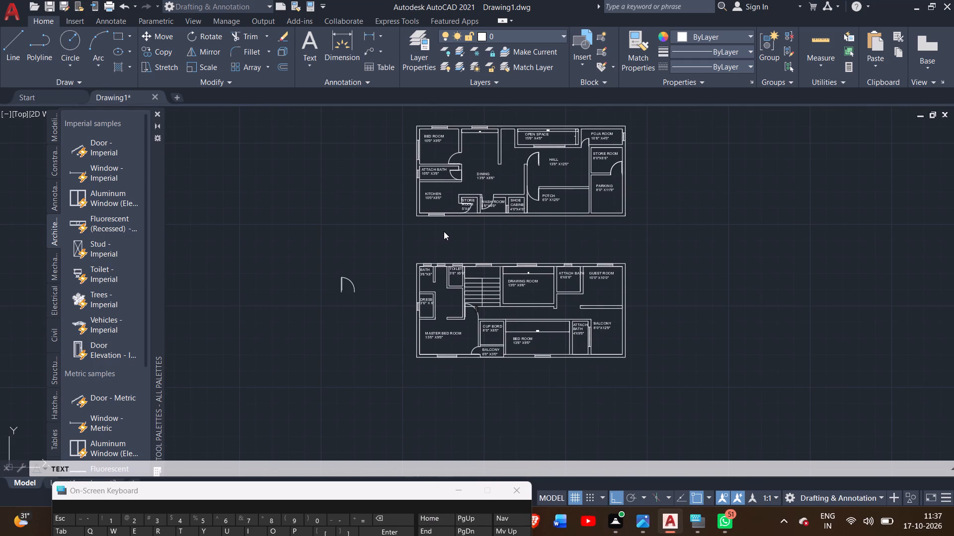
Finish the room label text entry and leave the Text command.
{"action": "double_click", "coordinate": [444, 231]}
{"action": "right_click", "coordinate": [353, 271]}
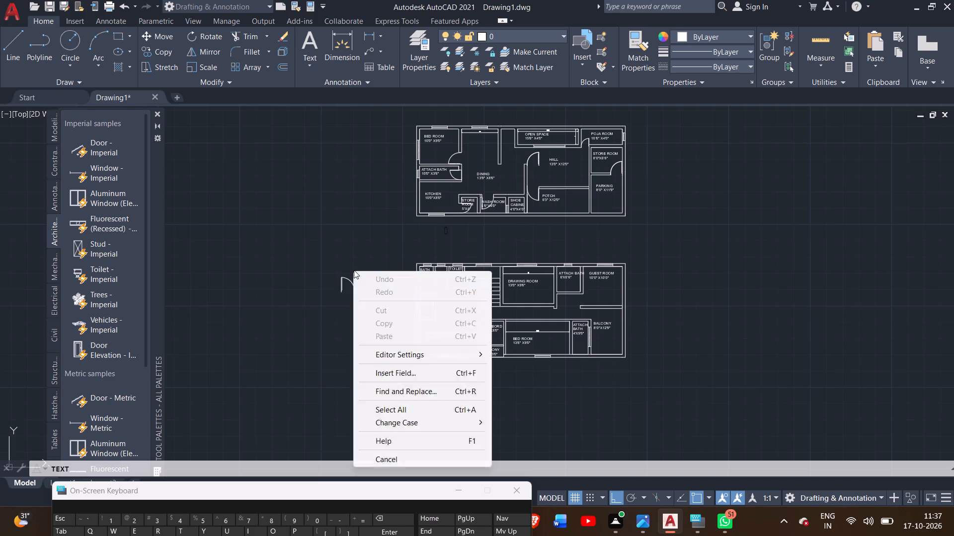
{"action": "right_click", "coordinate": [354, 270]}
{"action": "key", "text": "Return"}
{"action": "key", "text": "Return"}
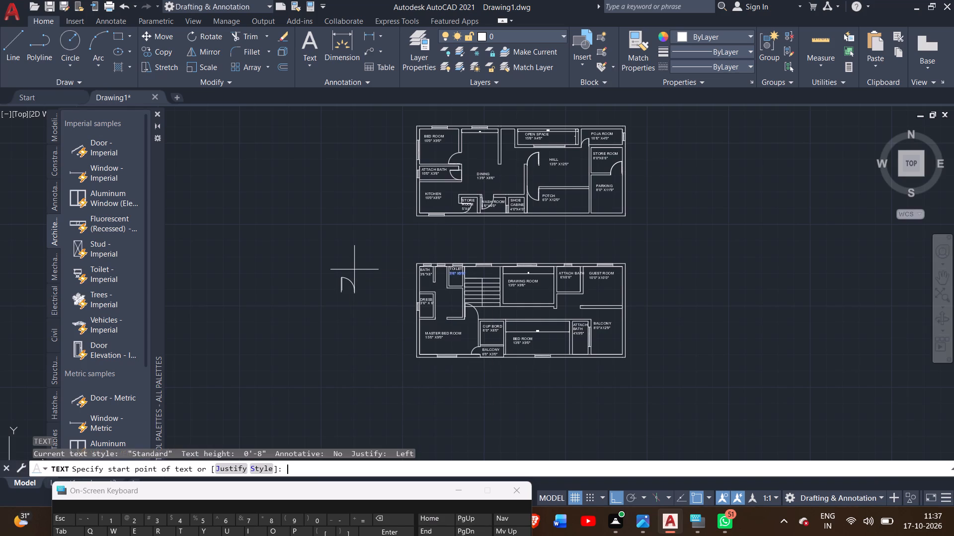
{"action": "middle_click_drag", "start_coordinate": [253, 351], "coordinate": [275, 298]}
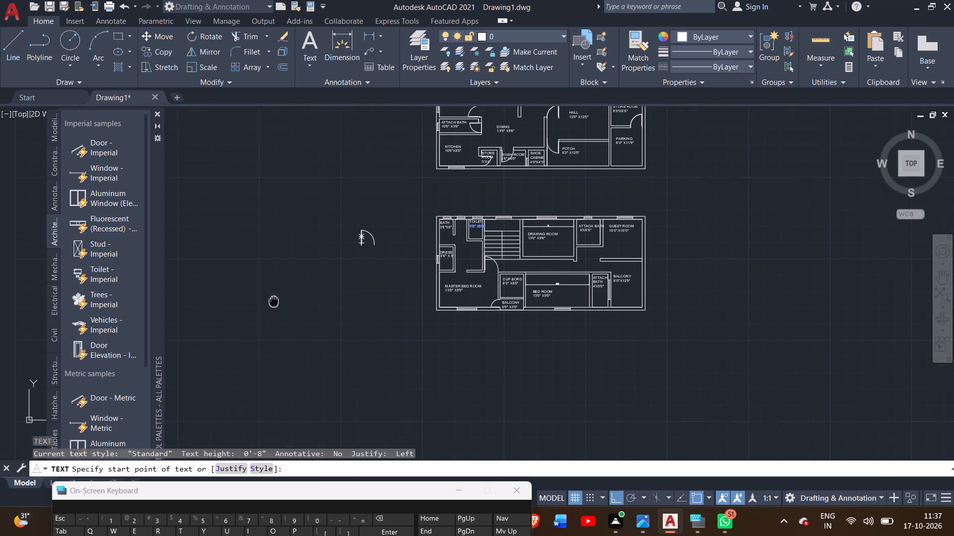
{"action": "middle_click_drag", "start_coordinate": [275, 298], "coordinate": [278, 292]}
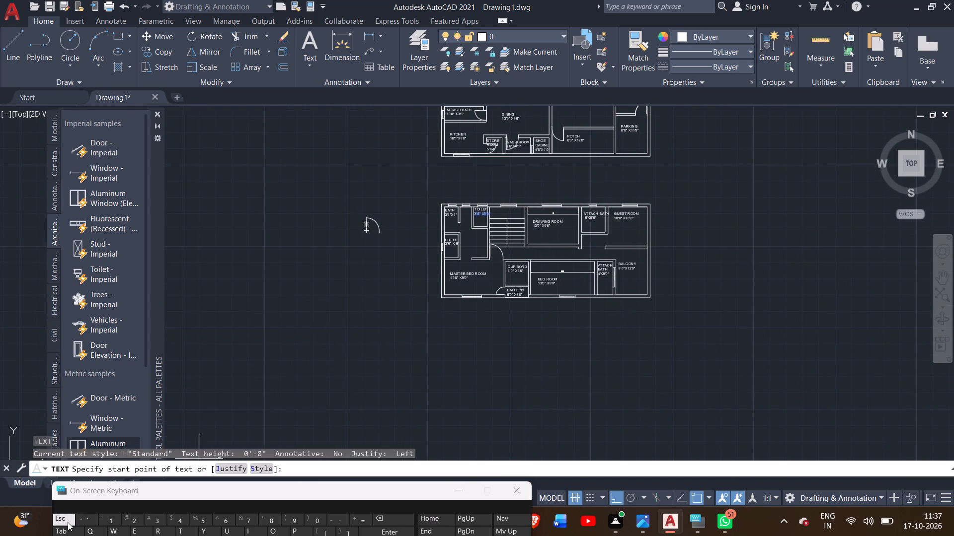
{"action": "key", "text": "Escape"}
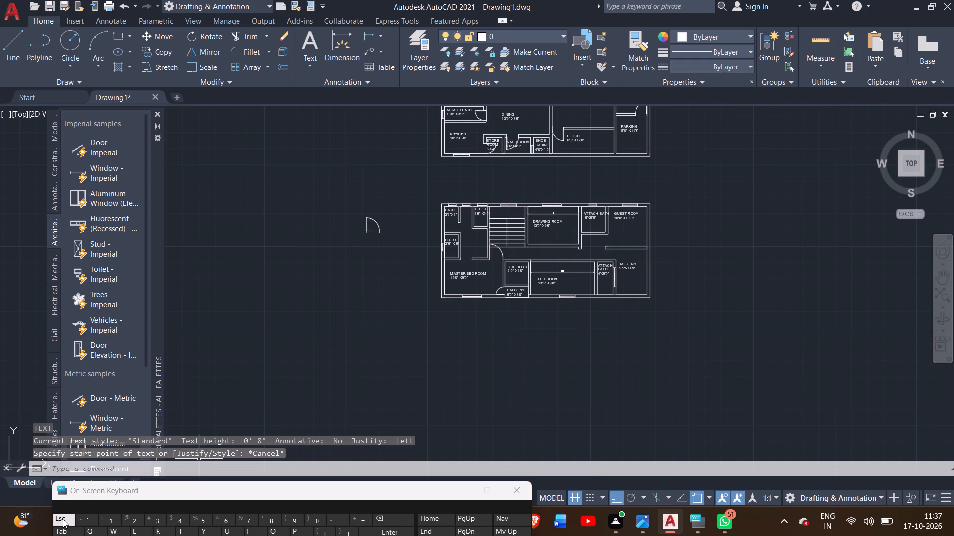
{"action": "key", "text": "Escape"}
{"action": "key", "text": "Escape"}
{"action": "key", "text": "Escape"}
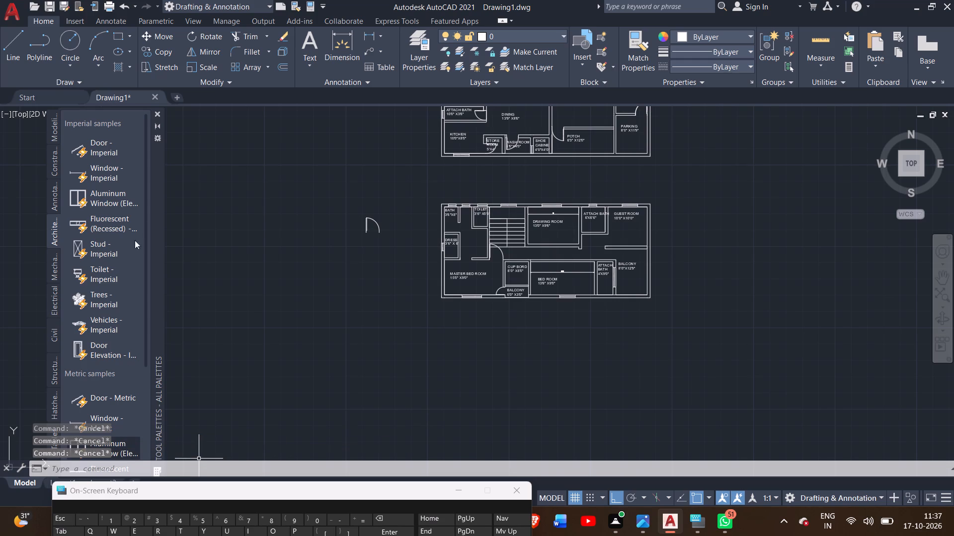
Copy the upper plan's BED ROOM door to the gap between the plans and to the lower plan's BATH opening above DRESS.
{"action": "middle_click_drag", "start_coordinate": [274, 215], "coordinate": [307, 331]}
{"action": "middle_click_drag", "start_coordinate": [360, 279], "coordinate": [245, 326]}
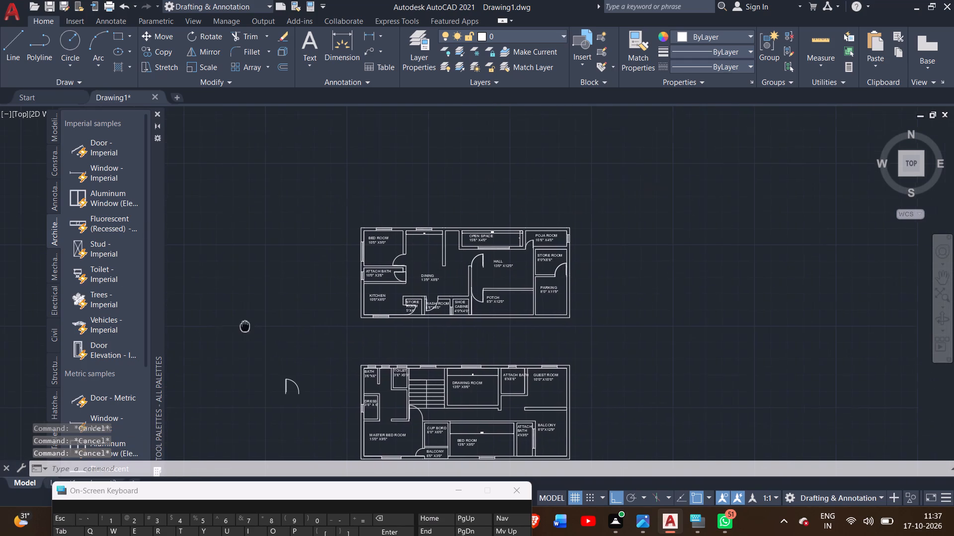
{"action": "middle_click_drag", "start_coordinate": [245, 326], "coordinate": [244, 326]}
{"action": "middle_click_drag", "start_coordinate": [304, 354], "coordinate": [269, 256]}
{"action": "scroll", "coordinate": [337, 281], "scroll_direction": "up", "scroll_amount": 3}
{"action": "scroll", "coordinate": [361, 217], "scroll_direction": "down", "scroll_amount": 2}
{"action": "middle_click_drag", "start_coordinate": [368, 201], "coordinate": [398, 311]}
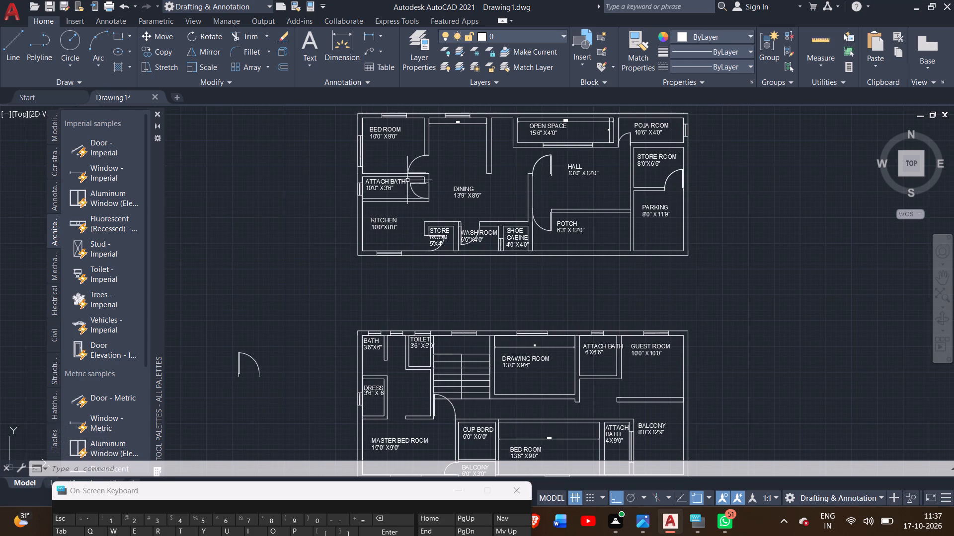
{"action": "left_click", "coordinate": [409, 166]}
{"action": "scroll", "coordinate": [443, 195], "scroll_direction": "up", "scroll_amount": 1}
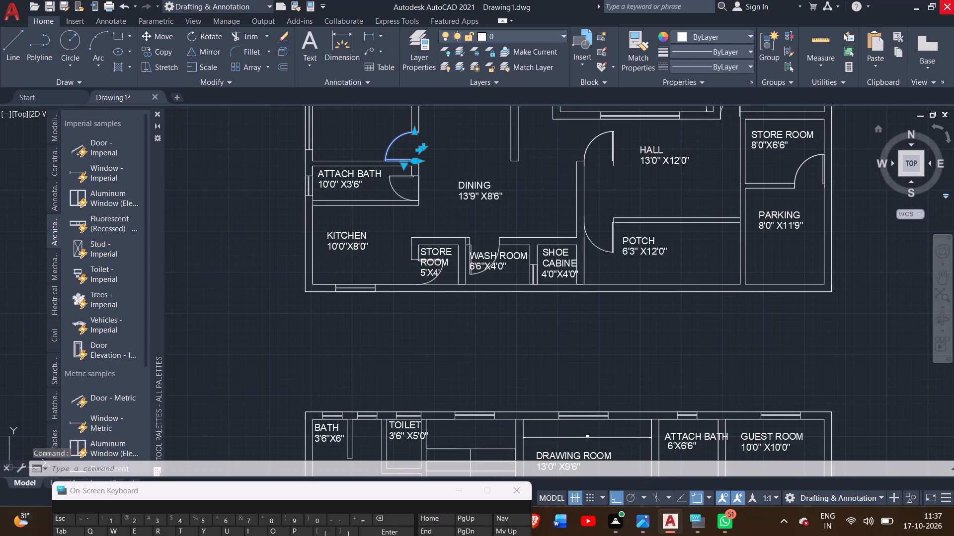
{"action": "left_click", "coordinate": [159, 56]}
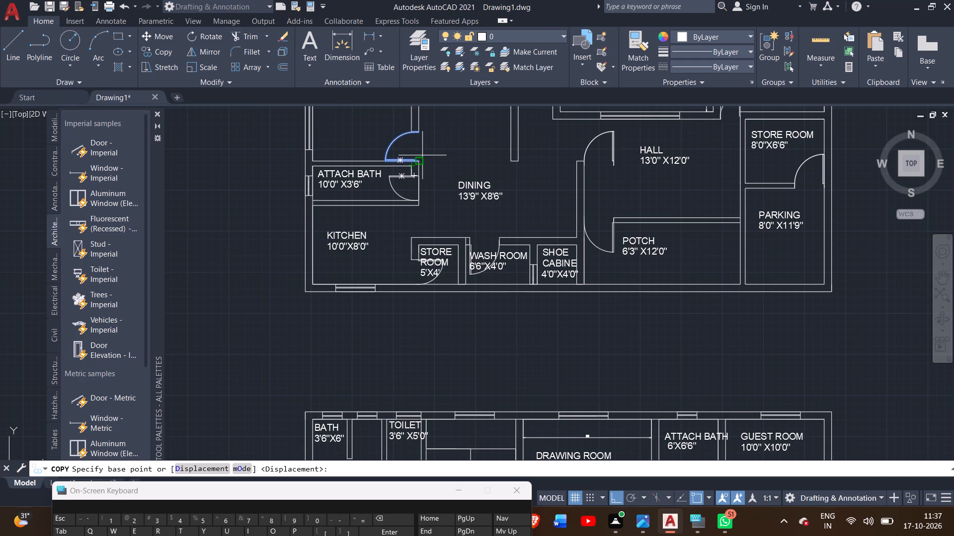
{"action": "left_click_drag", "start_coordinate": [415, 162], "coordinate": [432, 379]}
{"action": "left_click", "coordinate": [432, 379]}
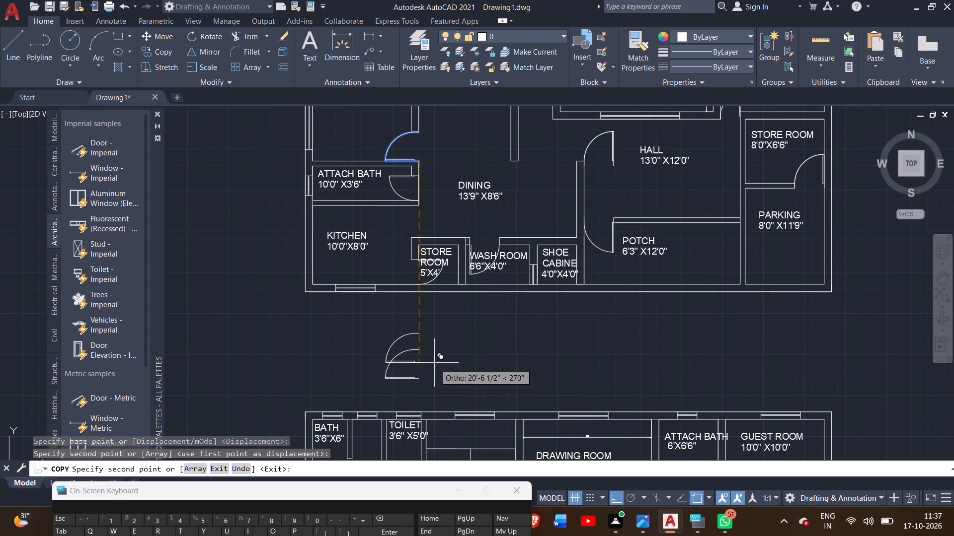
{"action": "middle_click_drag", "start_coordinate": [434, 363], "coordinate": [415, 238]}
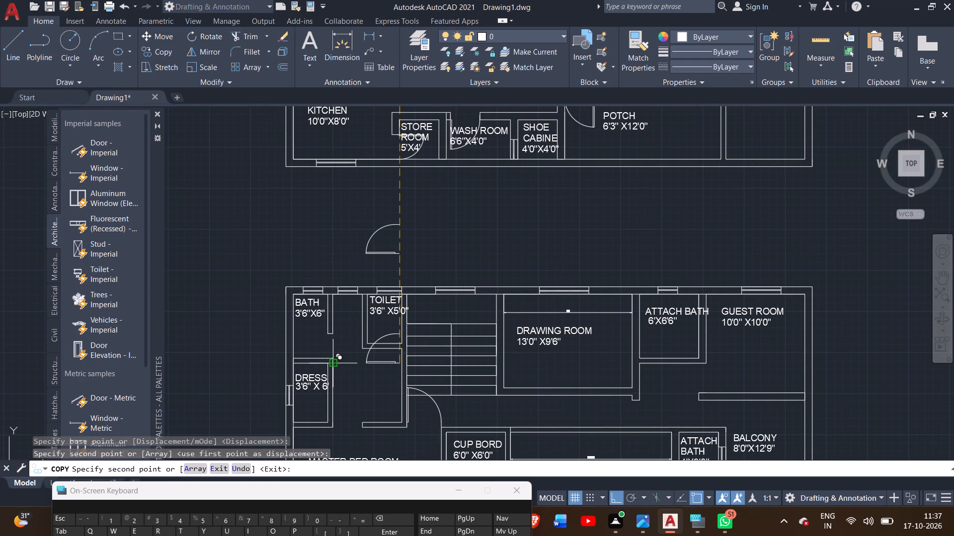
{"action": "left_click", "coordinate": [334, 358]}
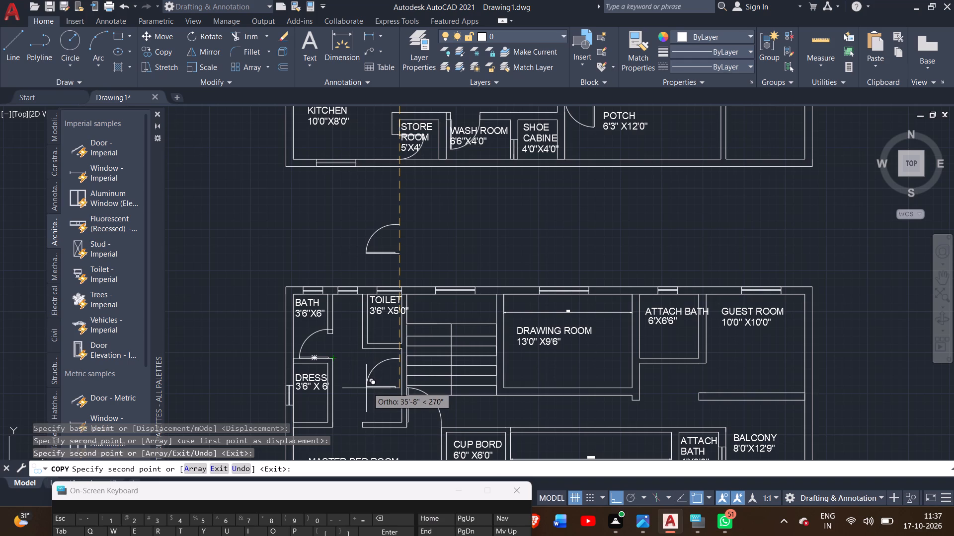
Place copies of the door at the lower plan's GUEST ROOM entrance and at the passage opening to the large BALCONY.
{"action": "middle_click_drag", "start_coordinate": [366, 391], "coordinate": [386, 285]}
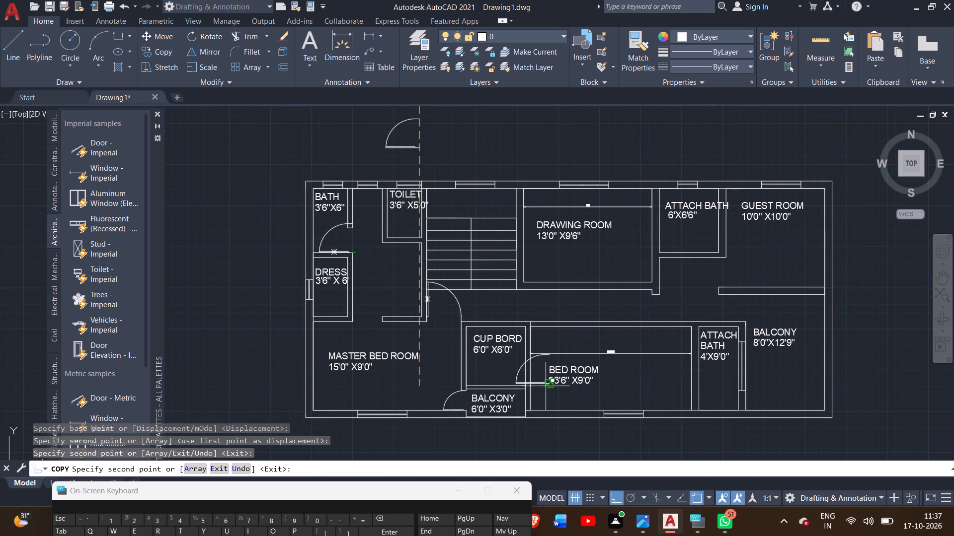
{"action": "double_click", "coordinate": [718, 286]}
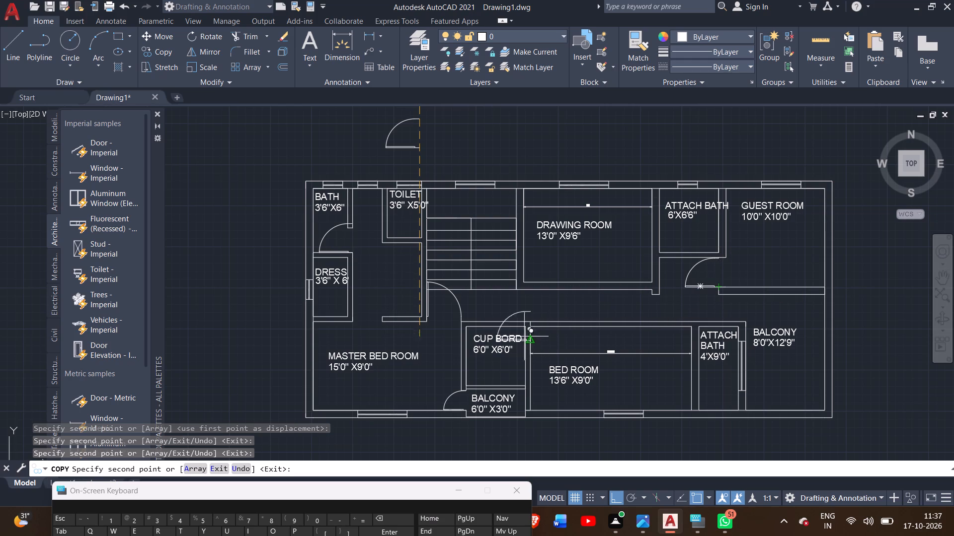
{"action": "double_click", "coordinate": [747, 321]}
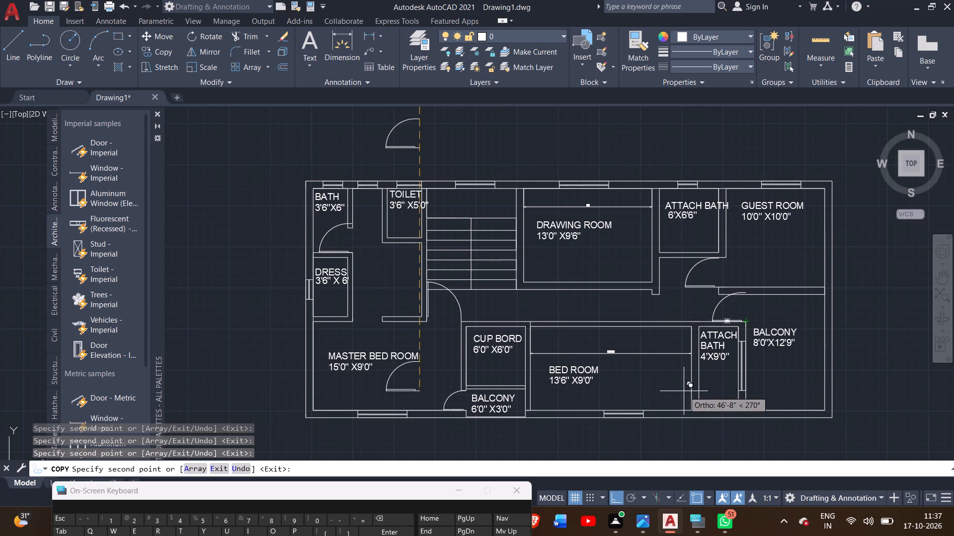
Place a copy of the door at the lower plan's BED ROOM corner beside ATTACH BATH and finish copying.
{"action": "scroll", "coordinate": [685, 401], "scroll_direction": "up", "scroll_amount": 1}
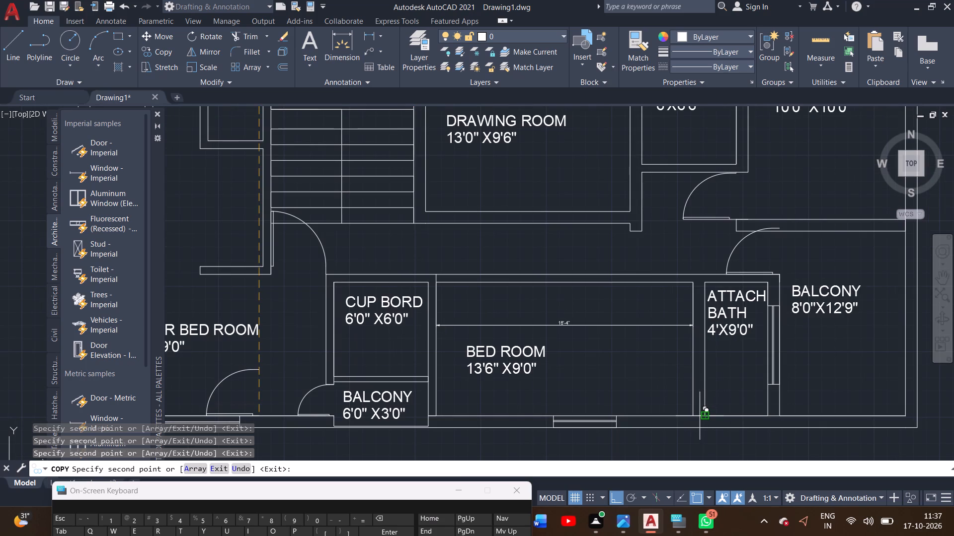
{"action": "double_click", "coordinate": [704, 417]}
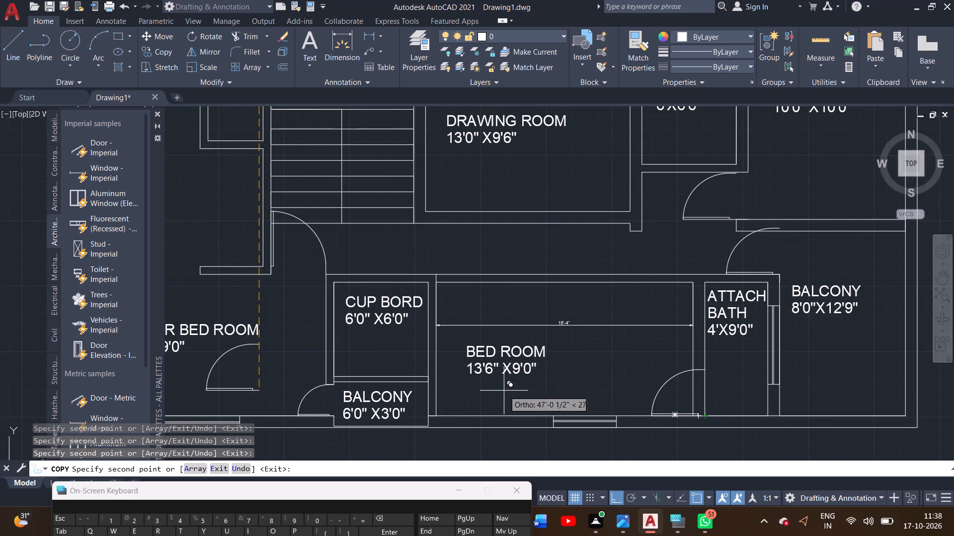
{"action": "scroll", "coordinate": [447, 339], "scroll_direction": "down", "scroll_amount": 2}
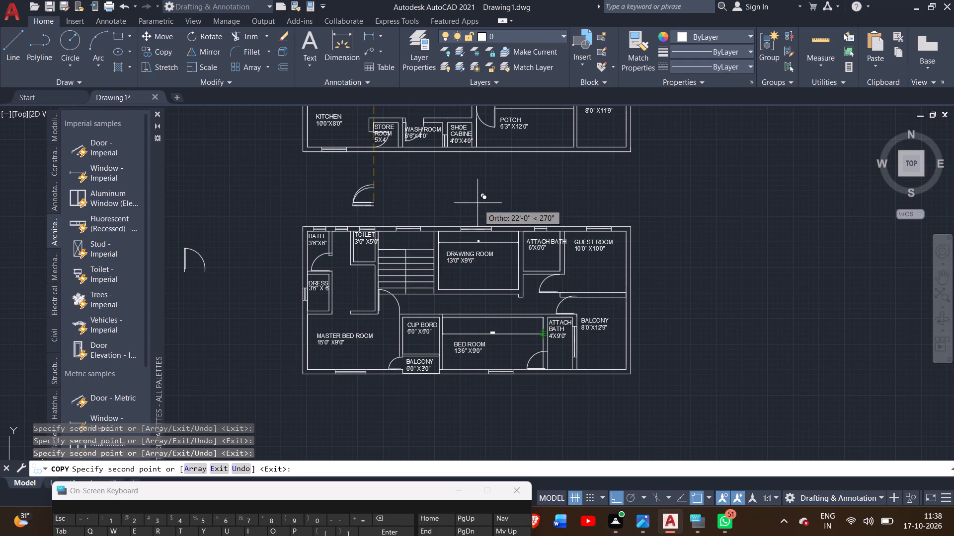
{"action": "middle_click_drag", "start_coordinate": [475, 201], "coordinate": [507, 321]}
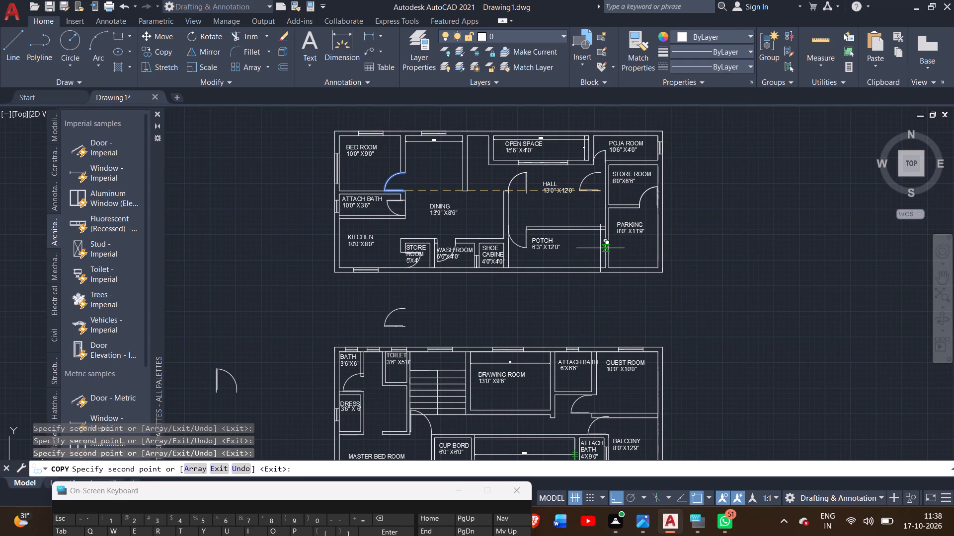
{"action": "right_click", "coordinate": [198, 277]}
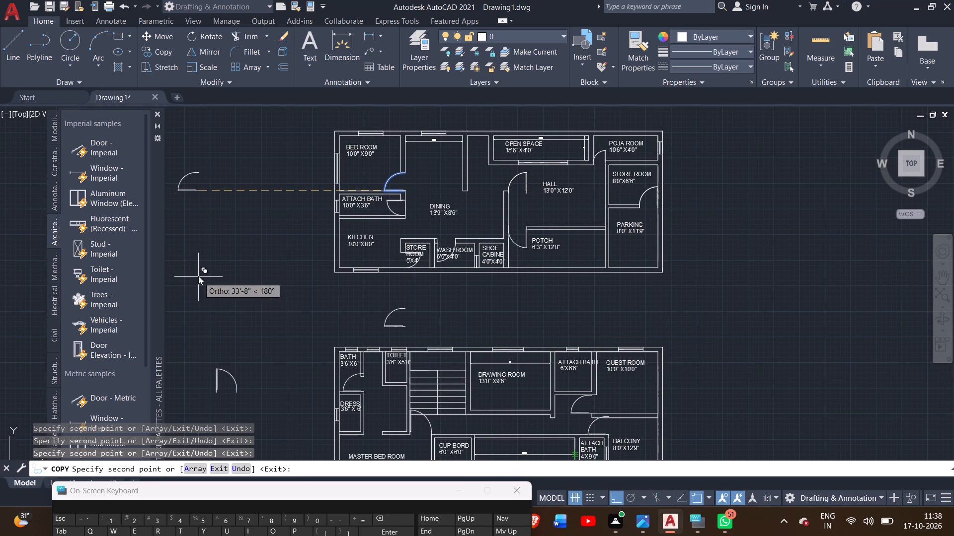
Delete the spare door copy standing in the gap between the two floor plans.
{"action": "double_click", "coordinate": [221, 284]}
{"action": "middle_click_drag", "start_coordinate": [247, 296], "coordinate": [278, 258]}
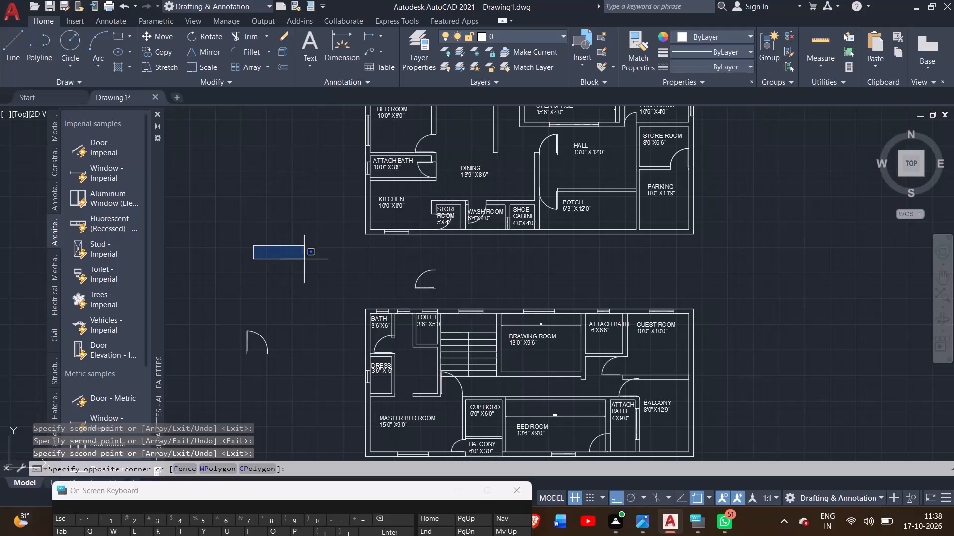
{"action": "double_click", "coordinate": [442, 299]}
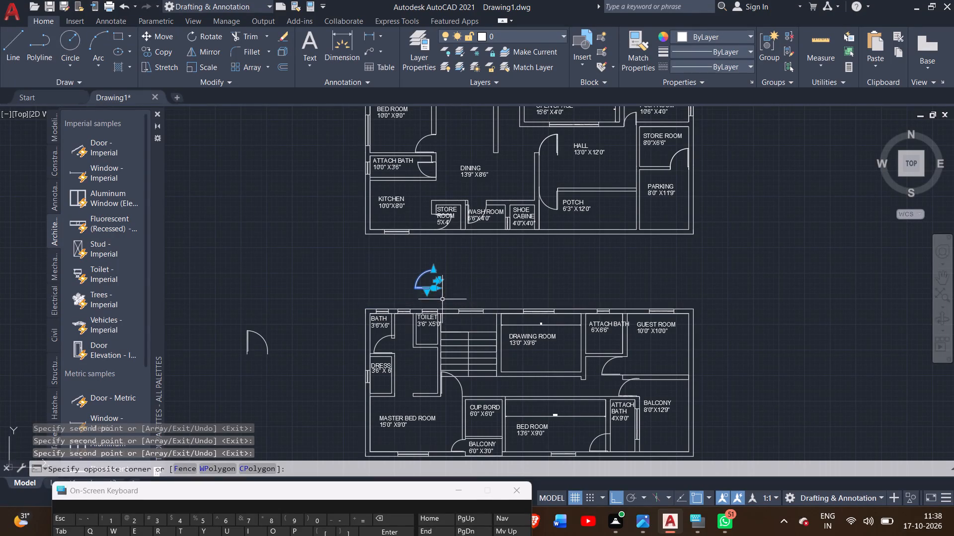
{"action": "key", "text": "Delete"}
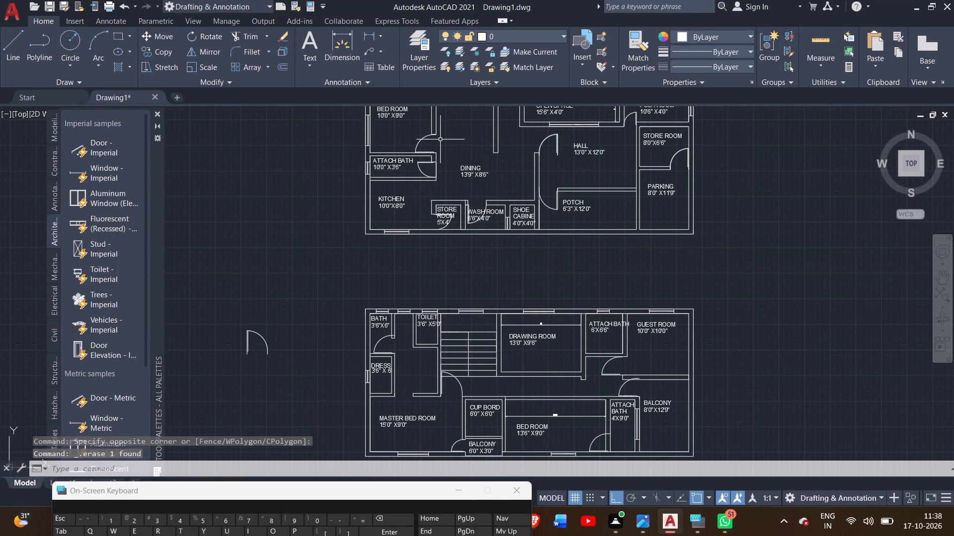
Scale down the lower plan's BATH door from the wall corner above DRESS so it fits the opening.
{"action": "middle_click_drag", "start_coordinate": [392, 252], "coordinate": [364, 179]}
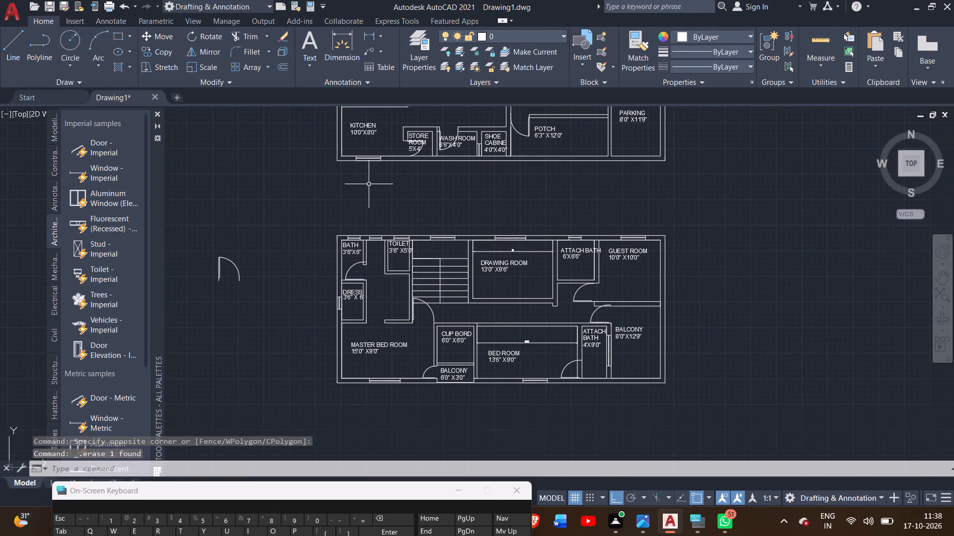
{"action": "scroll", "coordinate": [370, 293], "scroll_direction": "up", "scroll_amount": 2}
{"action": "middle_click_drag", "start_coordinate": [369, 261], "coordinate": [370, 261]}
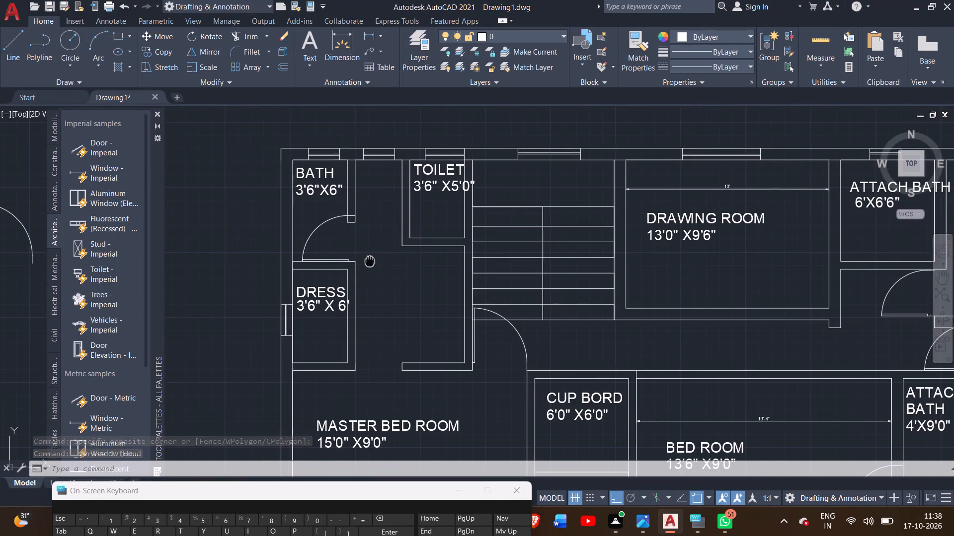
{"action": "middle_click_drag", "start_coordinate": [370, 261], "coordinate": [392, 271]}
{"action": "scroll", "coordinate": [355, 278], "scroll_direction": "up", "scroll_amount": 3}
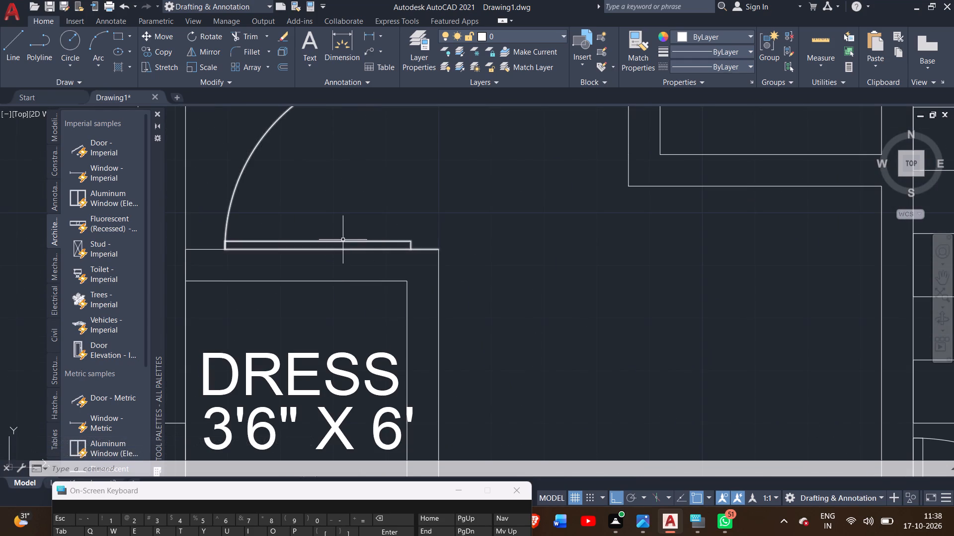
{"action": "left_click", "coordinate": [343, 240]}
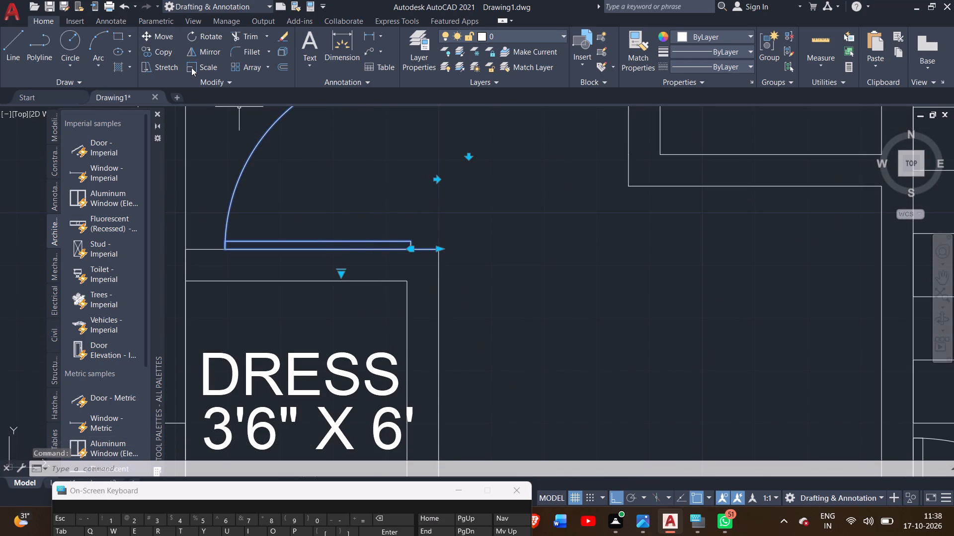
{"action": "left_click", "coordinate": [193, 67]}
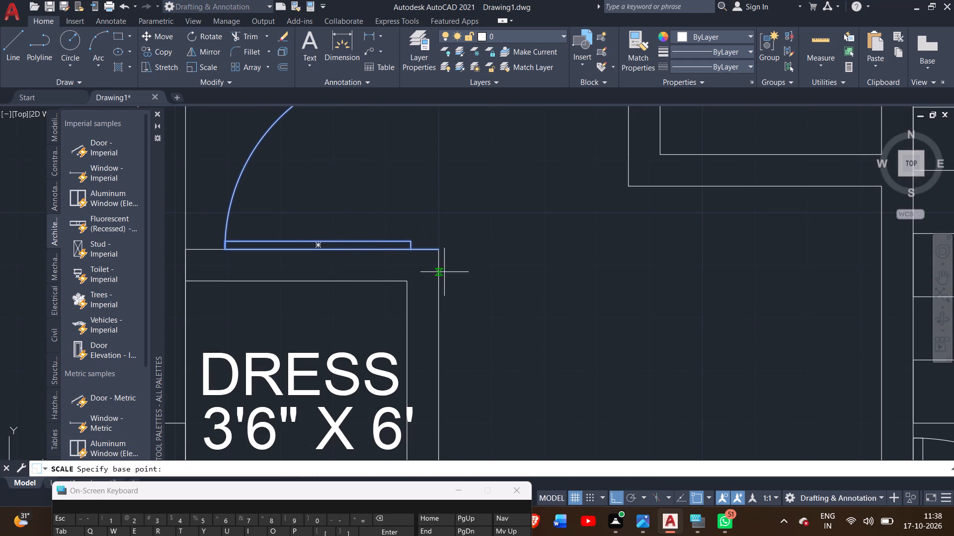
{"action": "scroll", "coordinate": [445, 271], "scroll_direction": "down", "scroll_amount": 2}
{"action": "middle_click_drag", "start_coordinate": [459, 268], "coordinate": [453, 313]}
{"action": "scroll", "coordinate": [433, 303], "scroll_direction": "up", "scroll_amount": 1}
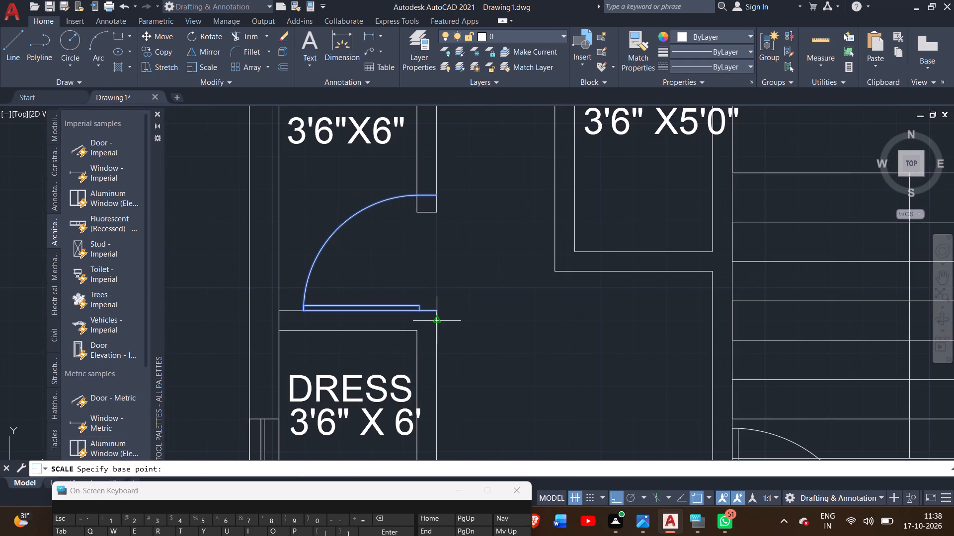
{"action": "left_click_drag", "start_coordinate": [435, 311], "coordinate": [423, 293]}
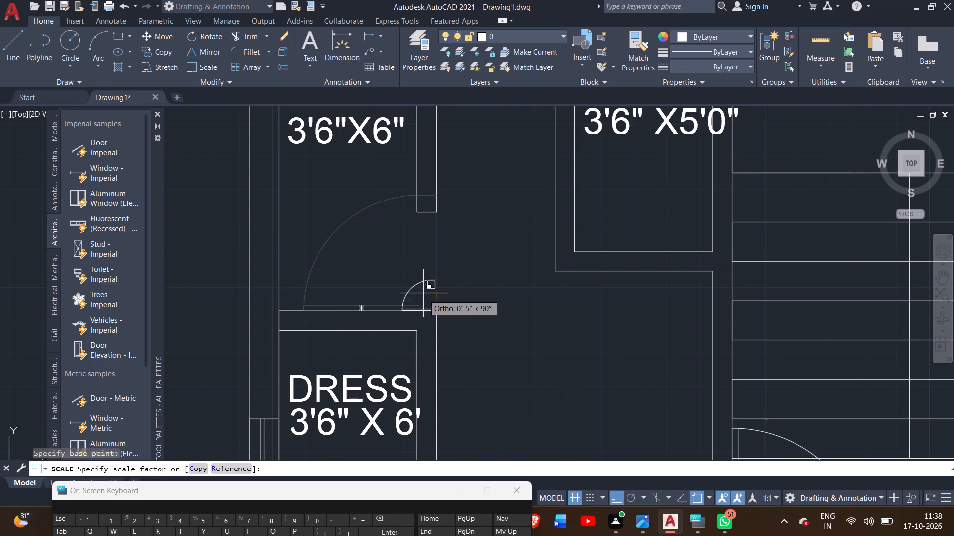
{"action": "left_click_drag", "start_coordinate": [423, 293], "coordinate": [421, 256]}
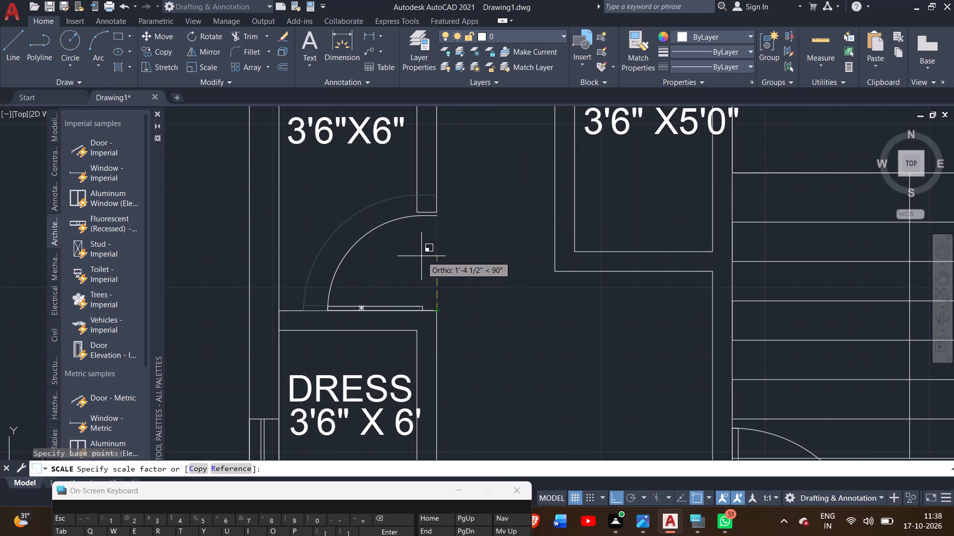
{"action": "left_click_drag", "start_coordinate": [421, 256], "coordinate": [421, 255]}
{"action": "double_click", "coordinate": [421, 255]}
{"action": "scroll", "coordinate": [467, 267], "scroll_direction": "down", "scroll_amount": 1}
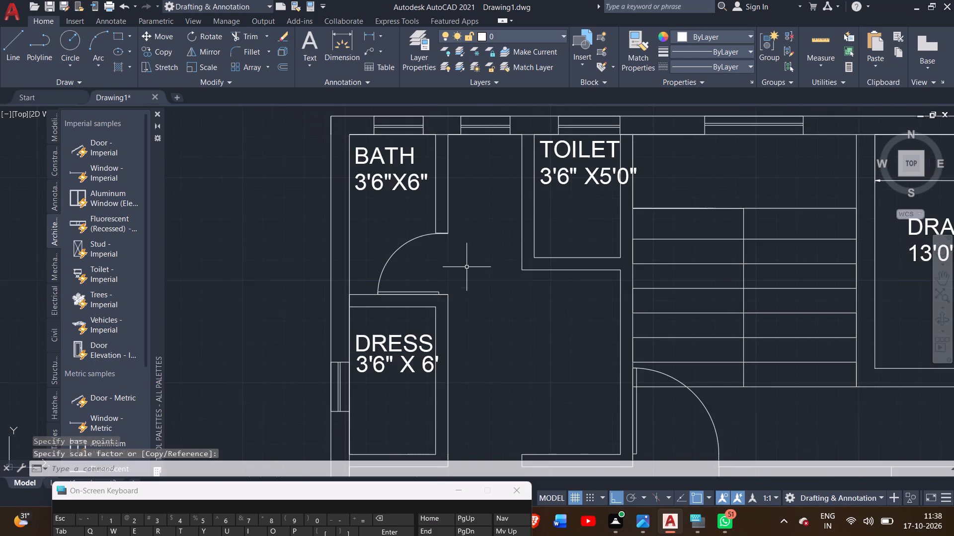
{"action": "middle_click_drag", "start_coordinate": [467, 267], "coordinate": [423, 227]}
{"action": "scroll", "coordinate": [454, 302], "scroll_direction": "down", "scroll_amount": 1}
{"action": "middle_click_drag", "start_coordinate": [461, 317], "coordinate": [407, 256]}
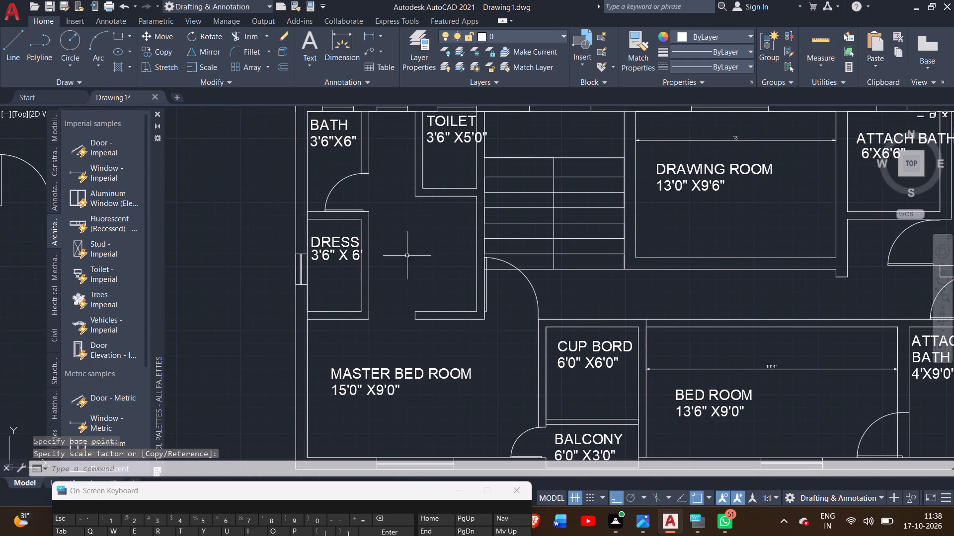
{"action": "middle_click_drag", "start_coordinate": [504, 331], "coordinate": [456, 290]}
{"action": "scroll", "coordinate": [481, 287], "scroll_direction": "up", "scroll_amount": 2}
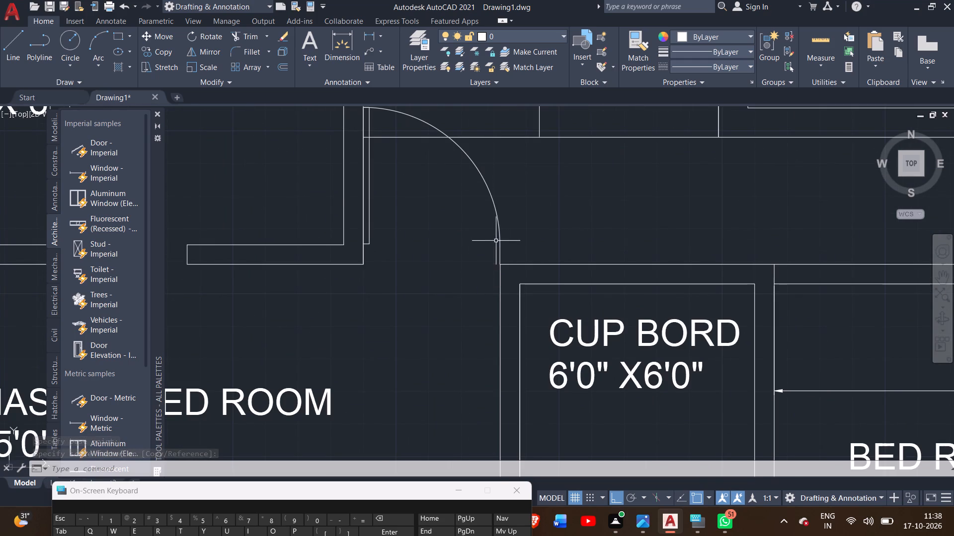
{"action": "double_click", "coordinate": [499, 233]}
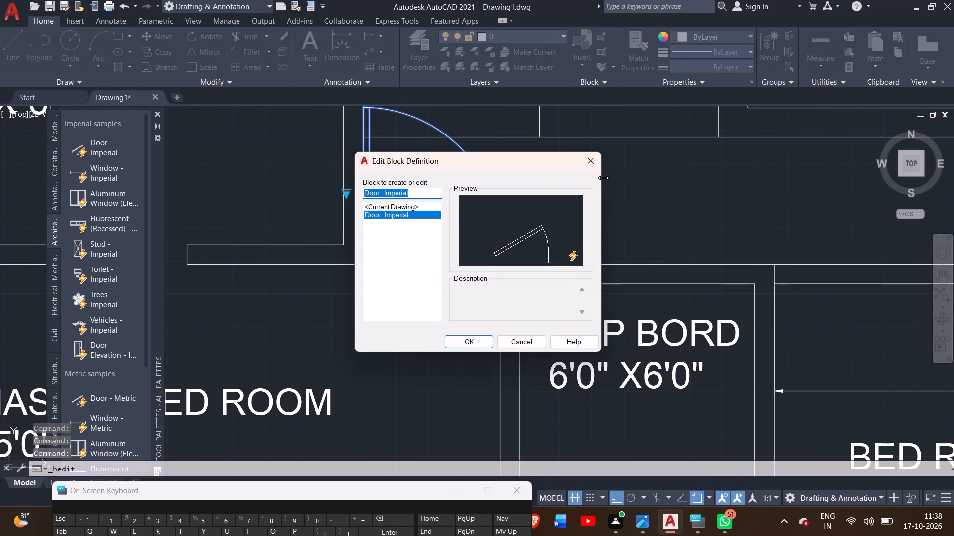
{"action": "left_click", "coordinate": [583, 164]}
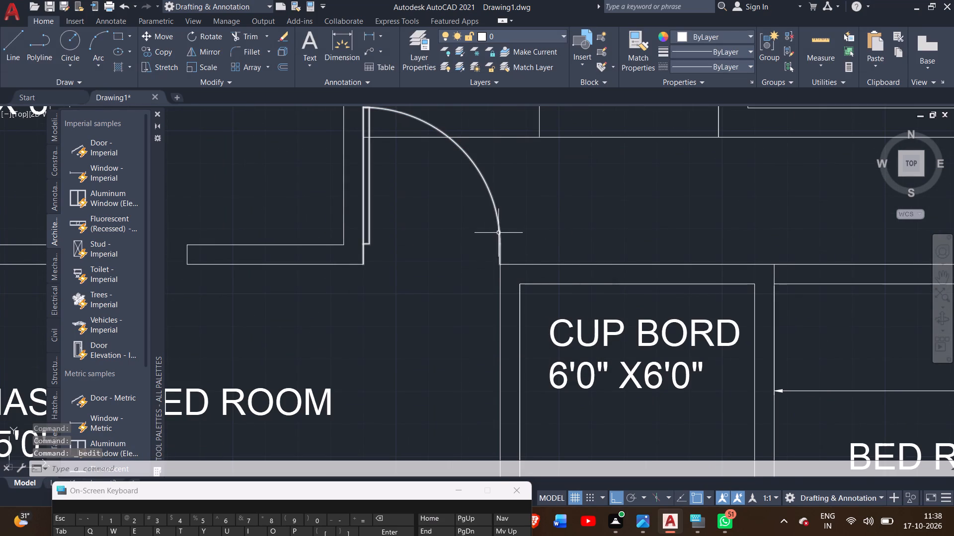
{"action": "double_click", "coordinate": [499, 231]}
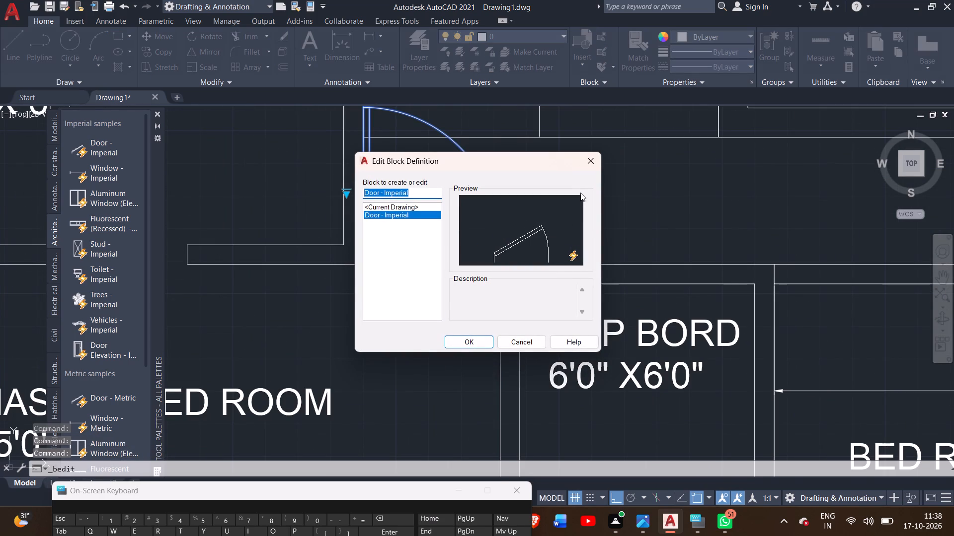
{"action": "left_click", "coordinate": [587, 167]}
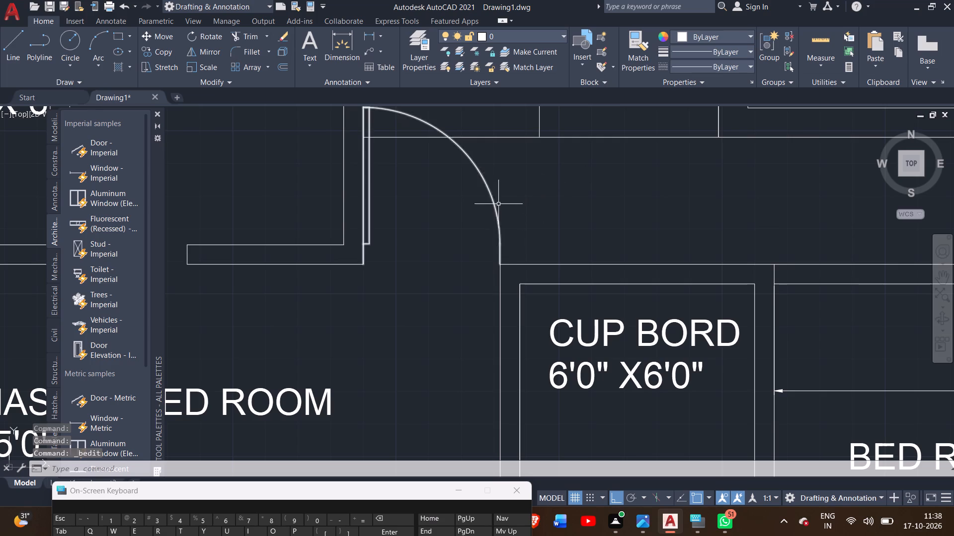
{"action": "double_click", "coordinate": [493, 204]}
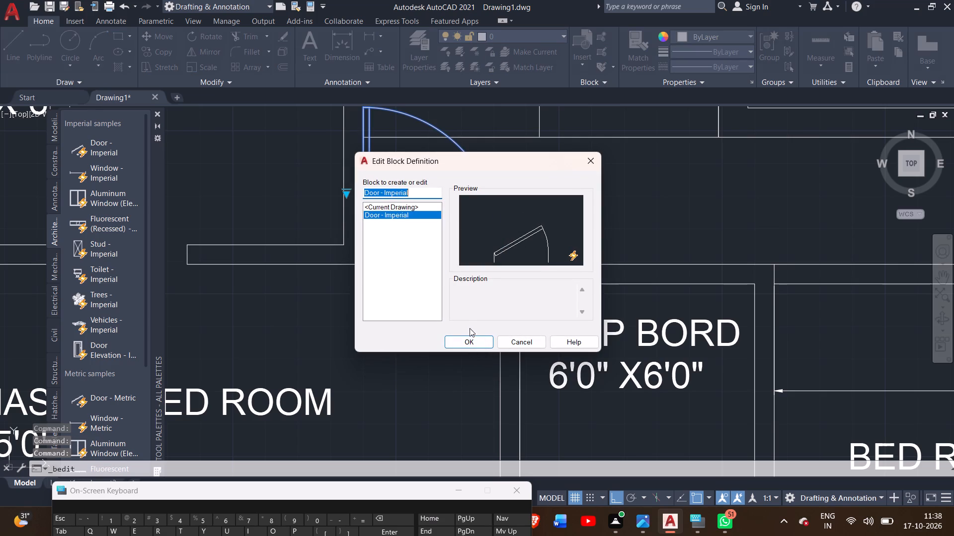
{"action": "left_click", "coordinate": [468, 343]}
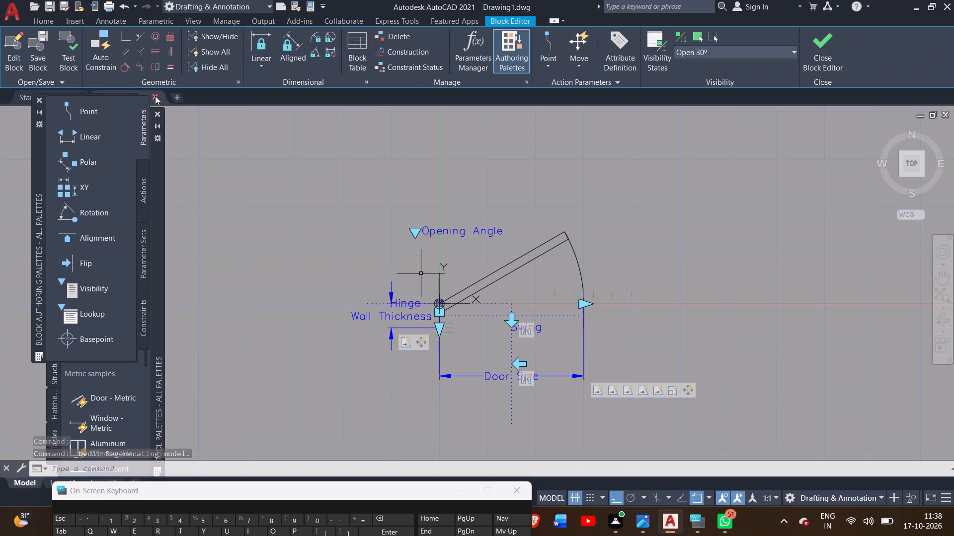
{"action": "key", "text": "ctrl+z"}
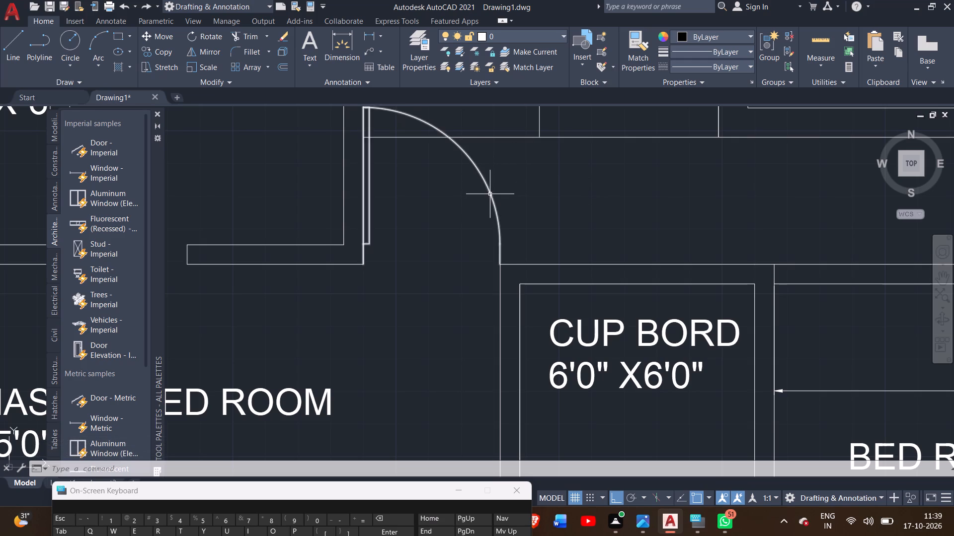
Flip the door between the staircase wall and CUP BORD so it swings into MASTER BED ROOM.
{"action": "left_click_drag", "start_coordinate": [491, 189], "coordinate": [489, 165]}
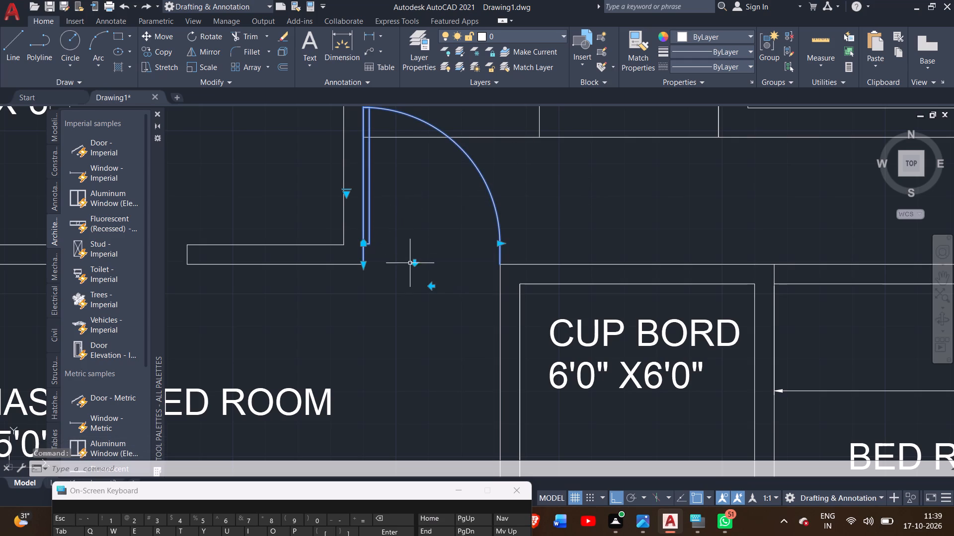
{"action": "left_click", "coordinate": [417, 253]}
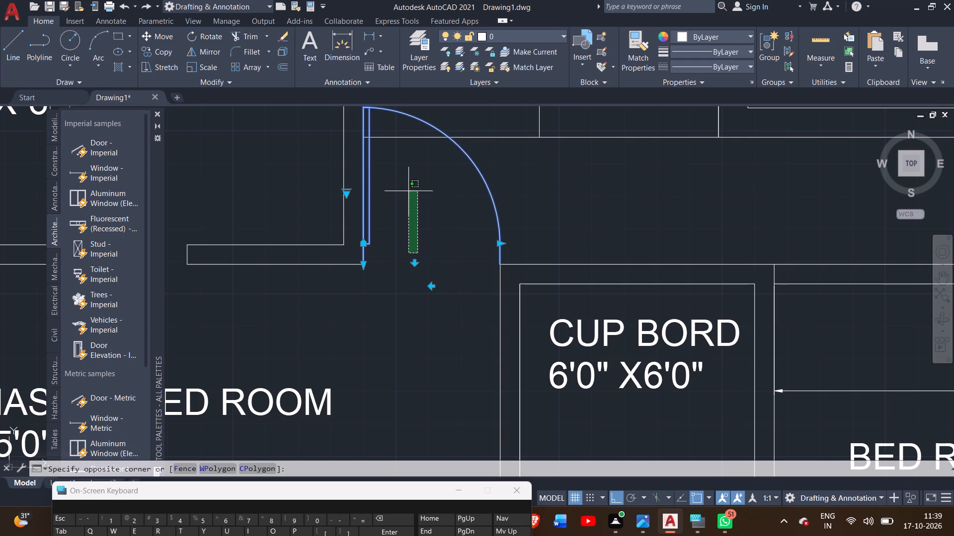
{"action": "left_click_drag", "start_coordinate": [410, 185], "coordinate": [410, 179]}
{"action": "left_click", "coordinate": [410, 176]}
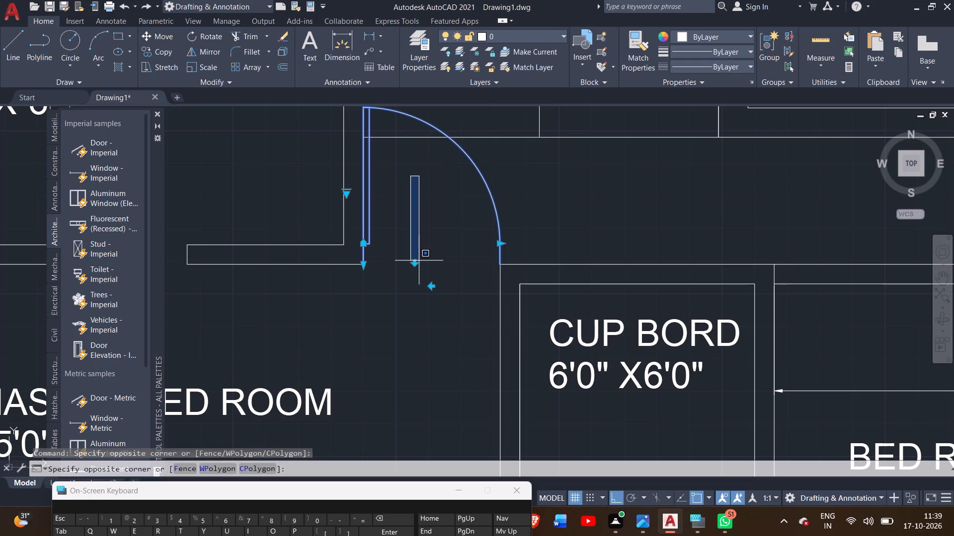
{"action": "double_click", "coordinate": [411, 254]}
{"action": "left_click", "coordinate": [413, 261]}
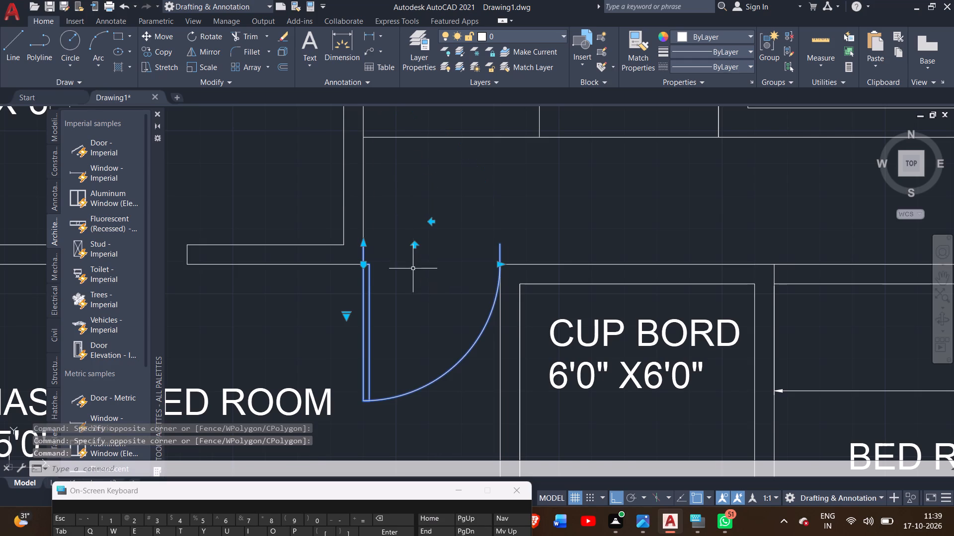
Scale up the MASTER BED ROOM door slightly, using its upper corner on the staircase wall as base point.
{"action": "scroll", "coordinate": [413, 290], "scroll_direction": "down", "scroll_amount": 2}
{"action": "middle_click_drag", "start_coordinate": [413, 290], "coordinate": [428, 263]}
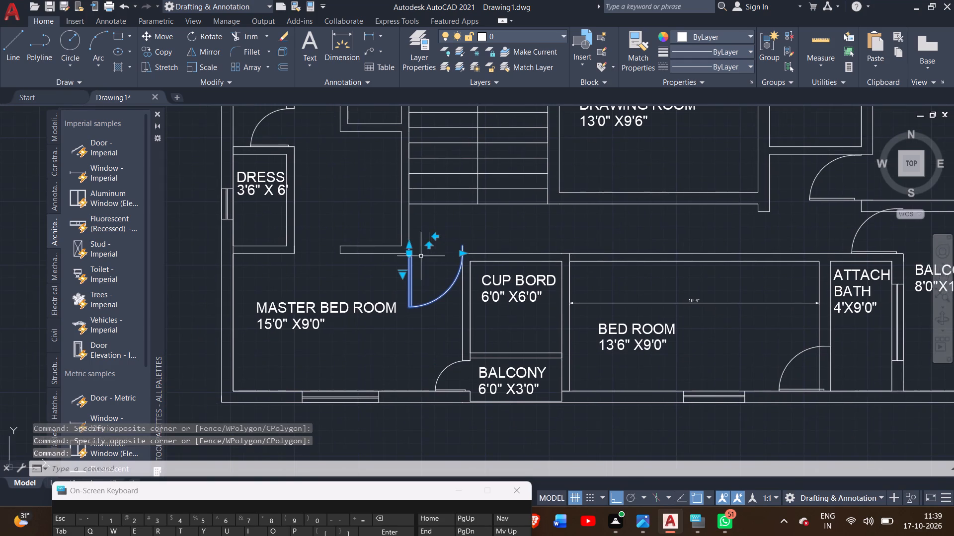
{"action": "scroll", "coordinate": [420, 259], "scroll_direction": "up", "scroll_amount": 3}
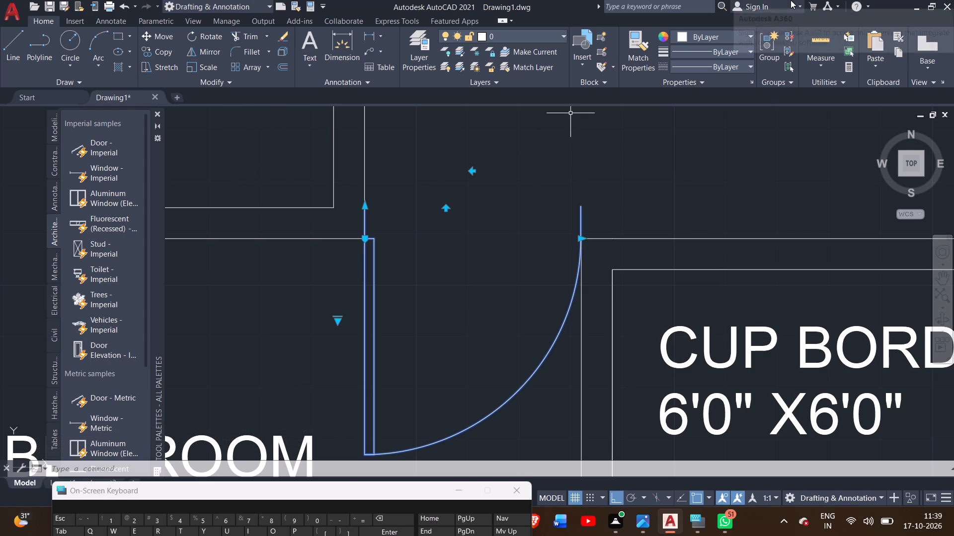
{"action": "double_click", "coordinate": [215, 61]}
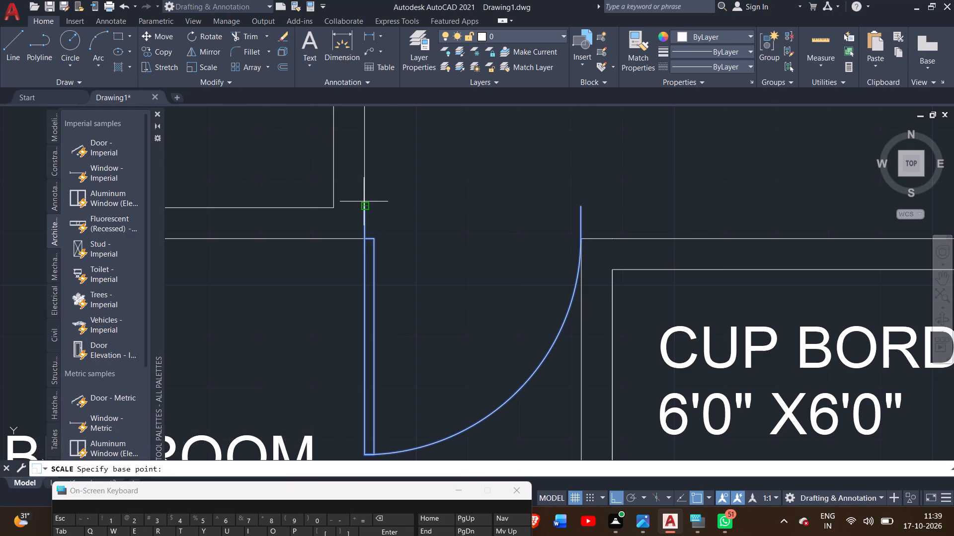
{"action": "left_click_drag", "start_coordinate": [364, 201], "coordinate": [504, 229]}
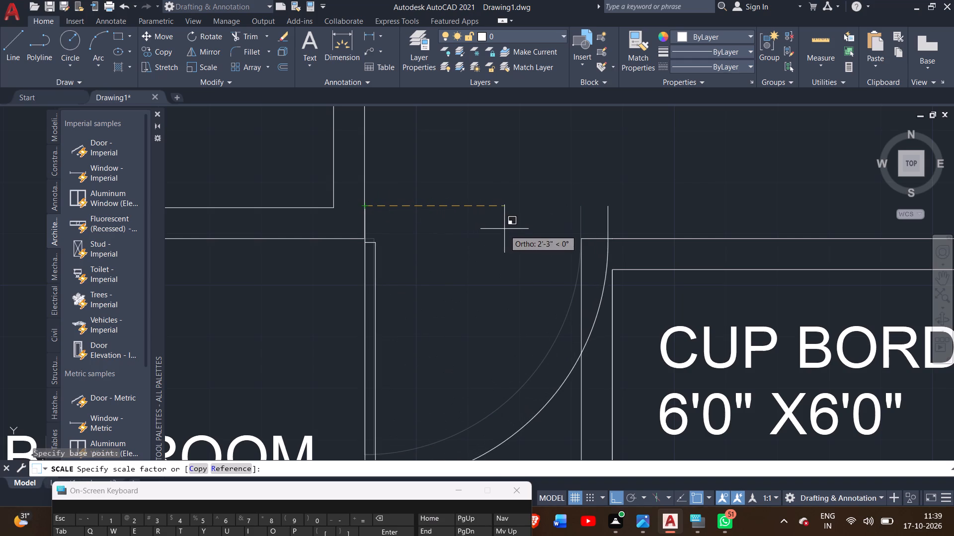
{"action": "left_click_drag", "start_coordinate": [504, 229], "coordinate": [495, 224]}
{"action": "left_click_drag", "start_coordinate": [495, 224], "coordinate": [487, 222]}
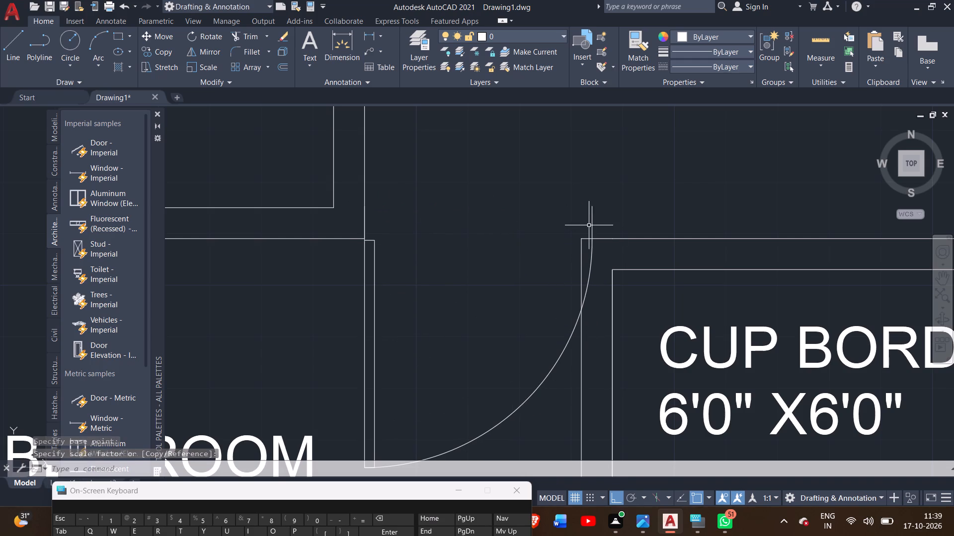
Scale down the MASTER BED ROOM door beside CUP BORD from its upper end on the staircase wall so it fits the opening.
{"action": "left_click", "coordinate": [365, 273]}
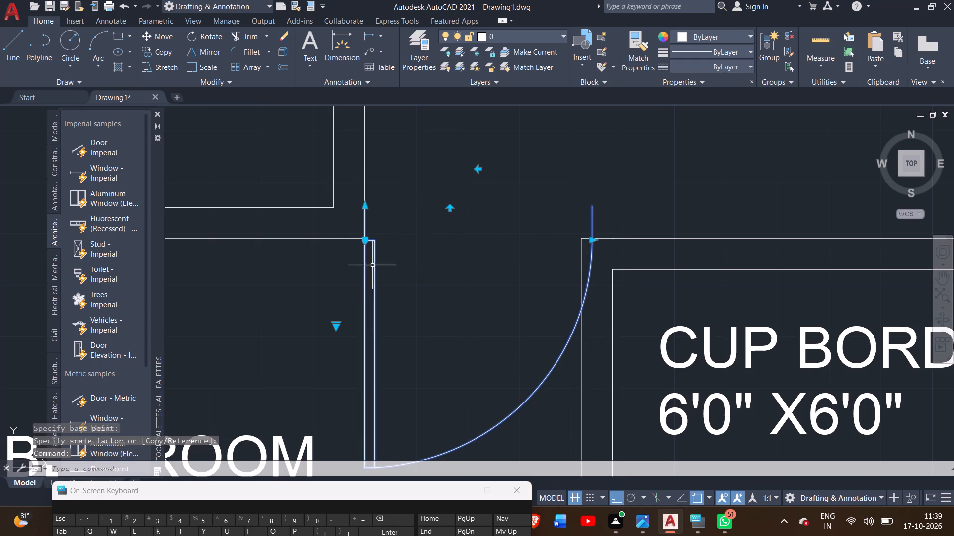
{"action": "double_click", "coordinate": [190, 64]}
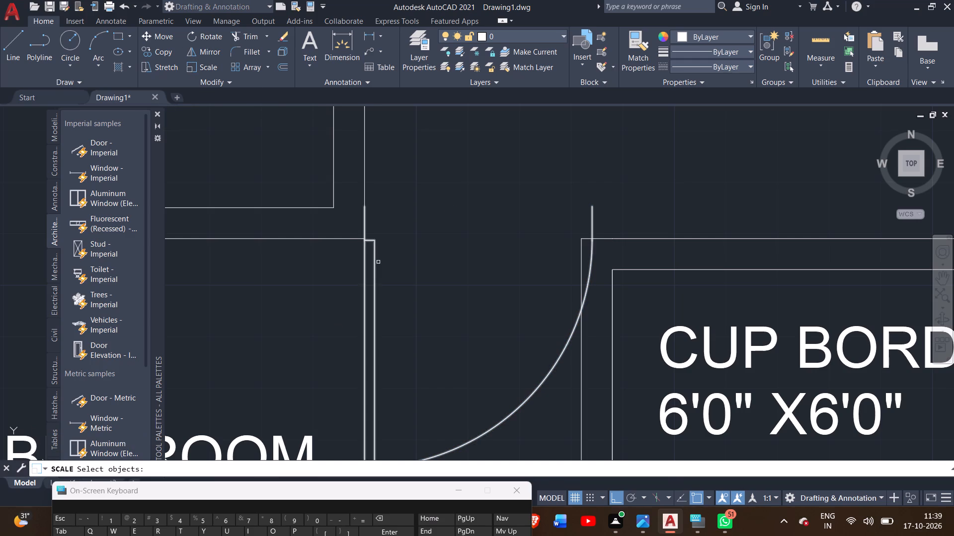
{"action": "left_click", "coordinate": [377, 265]}
{"action": "left_click", "coordinate": [368, 265]}
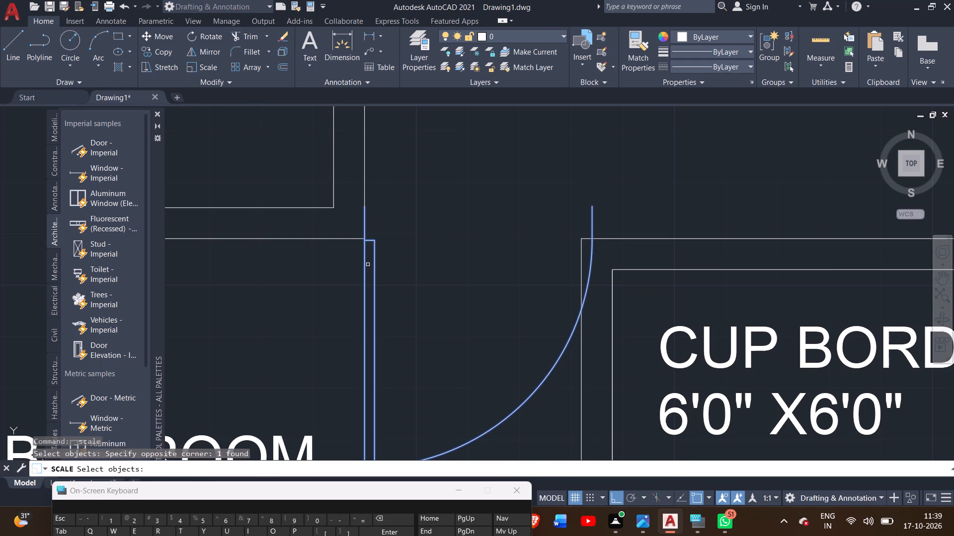
{"action": "left_click", "coordinate": [201, 63]}
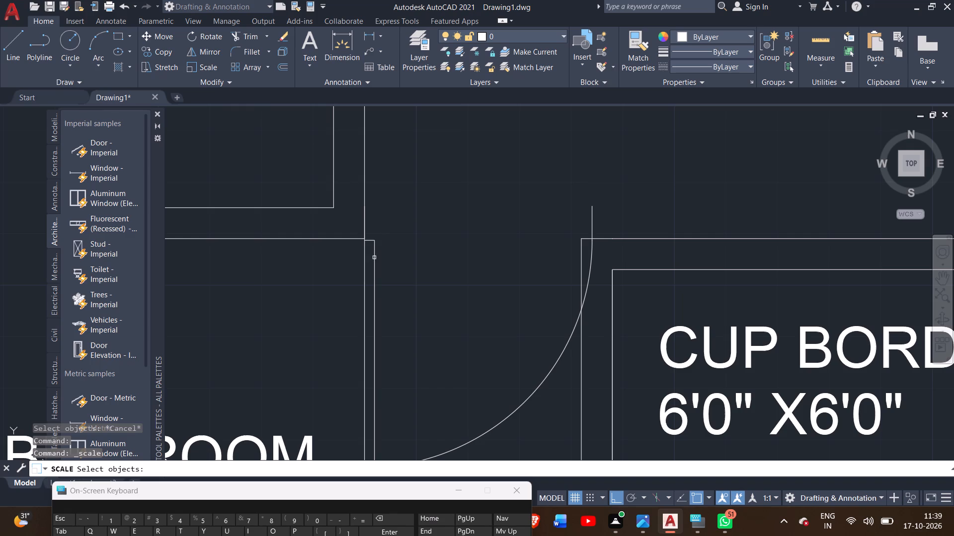
{"action": "left_click", "coordinate": [374, 258]}
{"action": "right_click", "coordinate": [374, 258]}
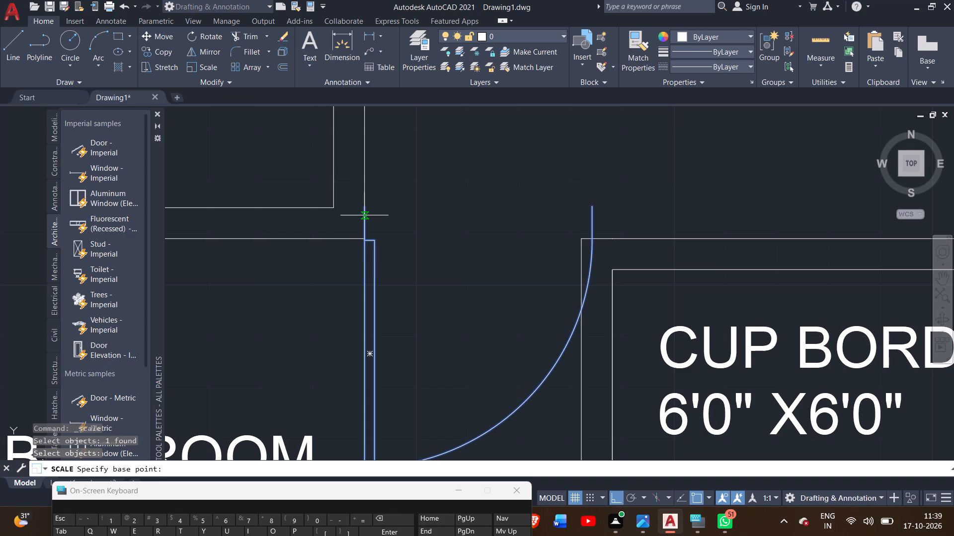
{"action": "left_click_drag", "start_coordinate": [365, 210], "coordinate": [435, 249]}
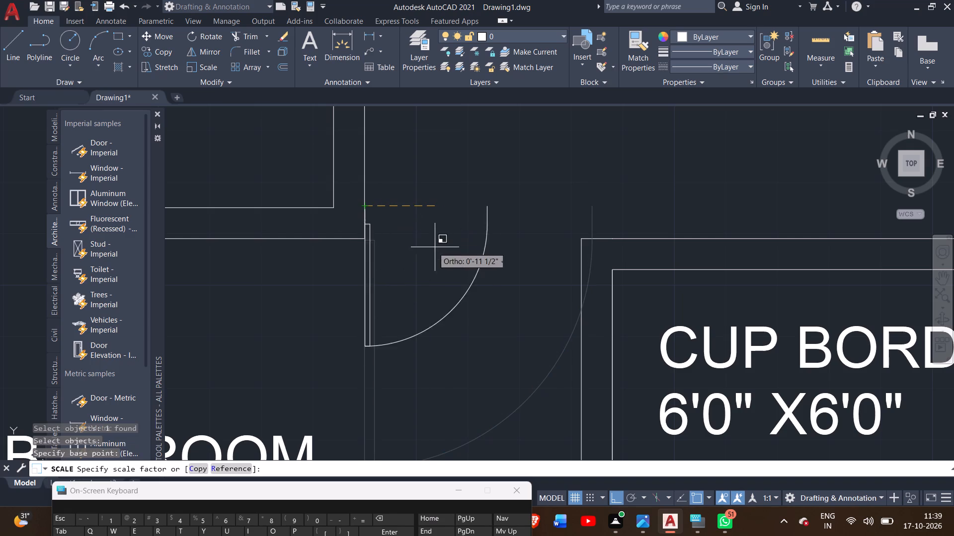
{"action": "left_click_drag", "start_coordinate": [435, 249], "coordinate": [488, 270]}
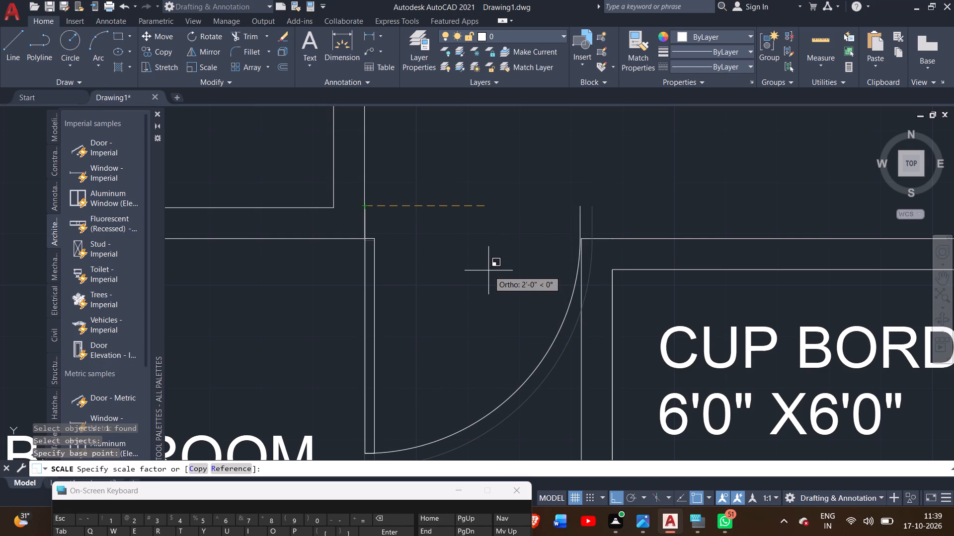
{"action": "left_click_drag", "start_coordinate": [488, 270], "coordinate": [491, 257]}
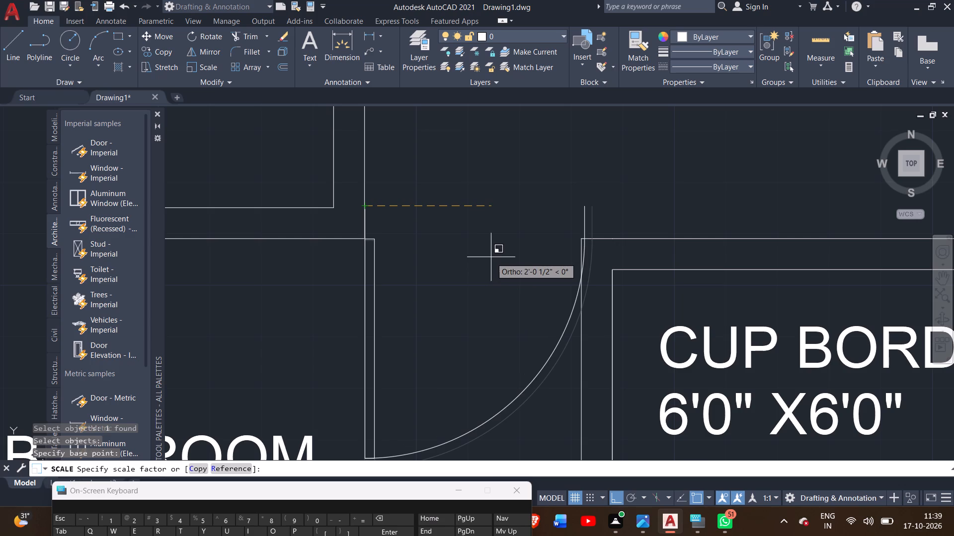
{"action": "left_click_drag", "start_coordinate": [491, 257], "coordinate": [488, 254]}
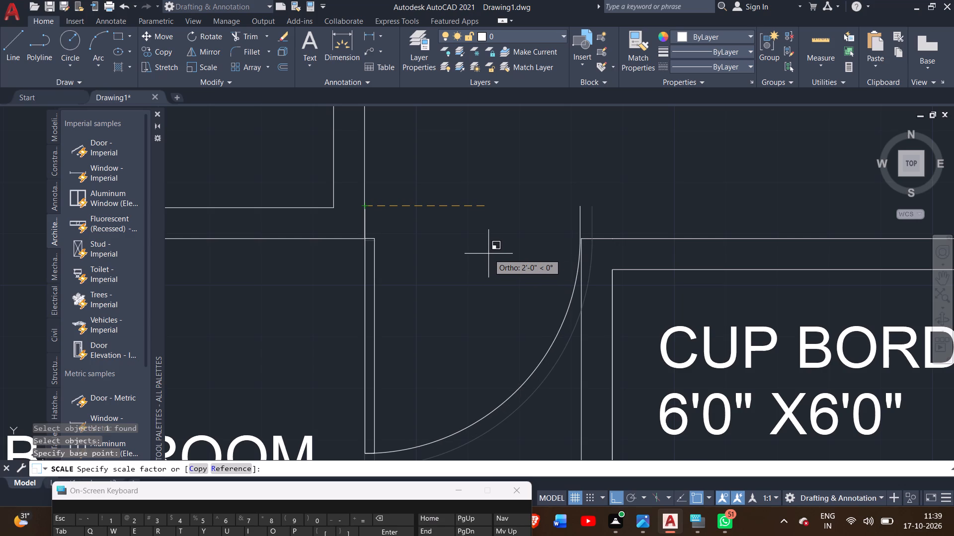
{"action": "left_click_drag", "start_coordinate": [488, 254], "coordinate": [489, 251]}
{"action": "double_click", "coordinate": [489, 251]}
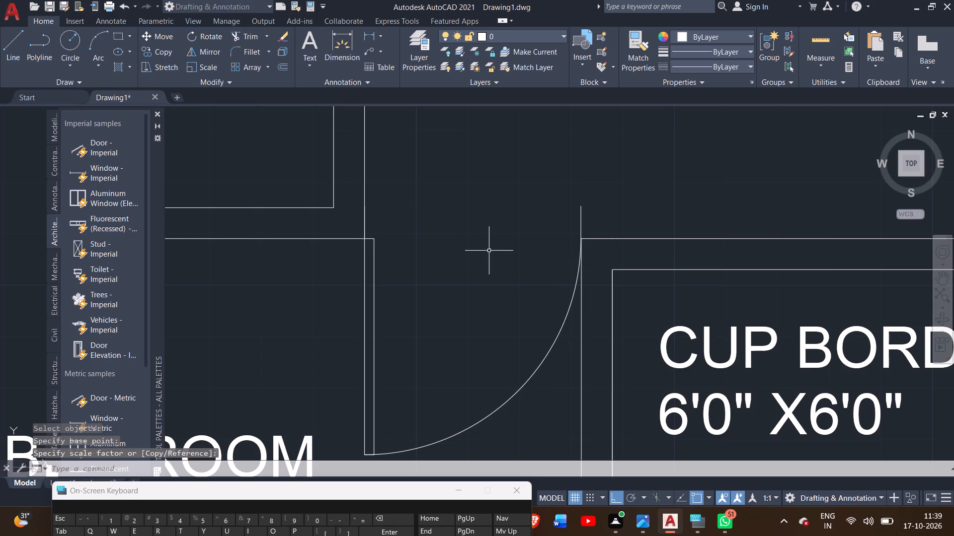
Copy the MASTER BED ROOM door beside CUP BORD to the wall corner below DRESS, at the opening towards BATH and TOILET.
{"action": "scroll", "coordinate": [482, 255], "scroll_direction": "down", "scroll_amount": 4}
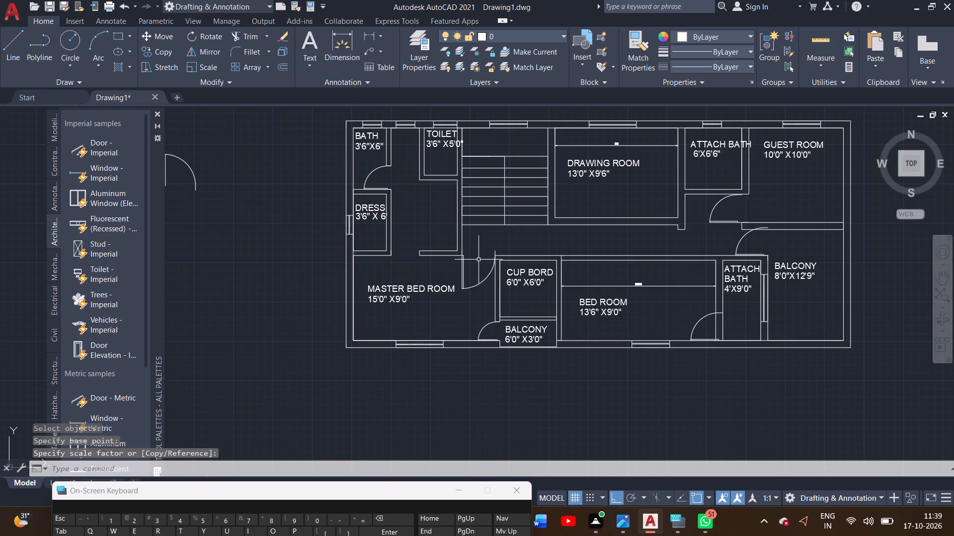
{"action": "middle_click_drag", "start_coordinate": [478, 260], "coordinate": [408, 275]}
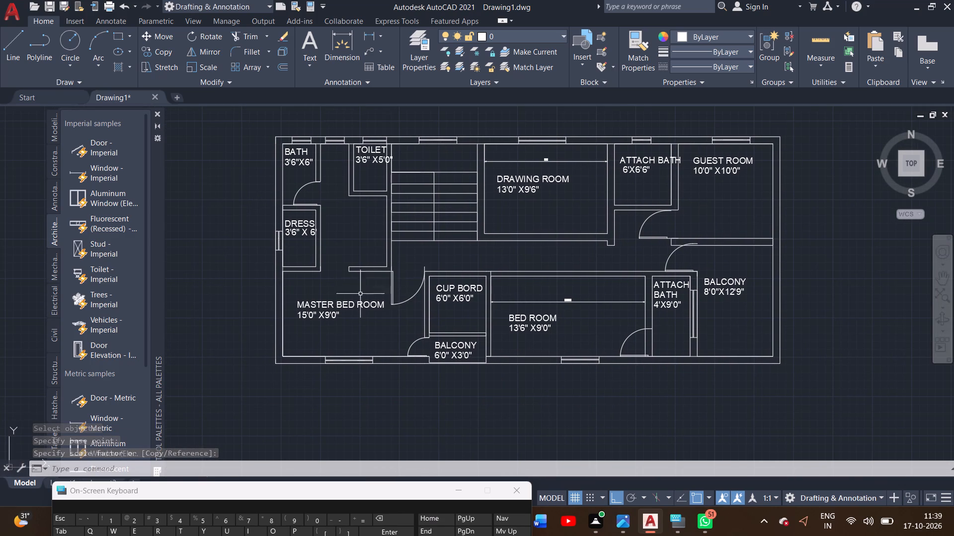
{"action": "scroll", "coordinate": [345, 305], "scroll_direction": "up", "scroll_amount": 2}
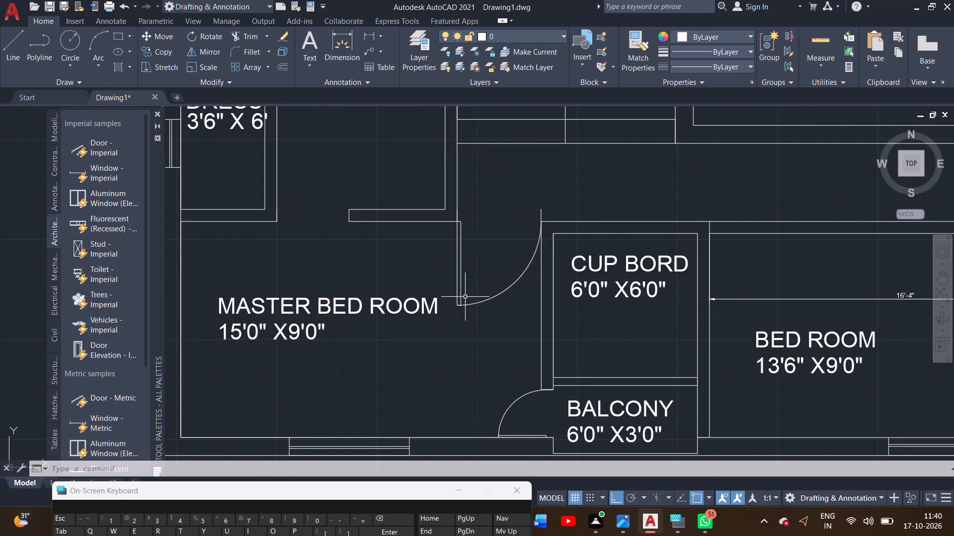
{"action": "left_click", "coordinate": [460, 293]}
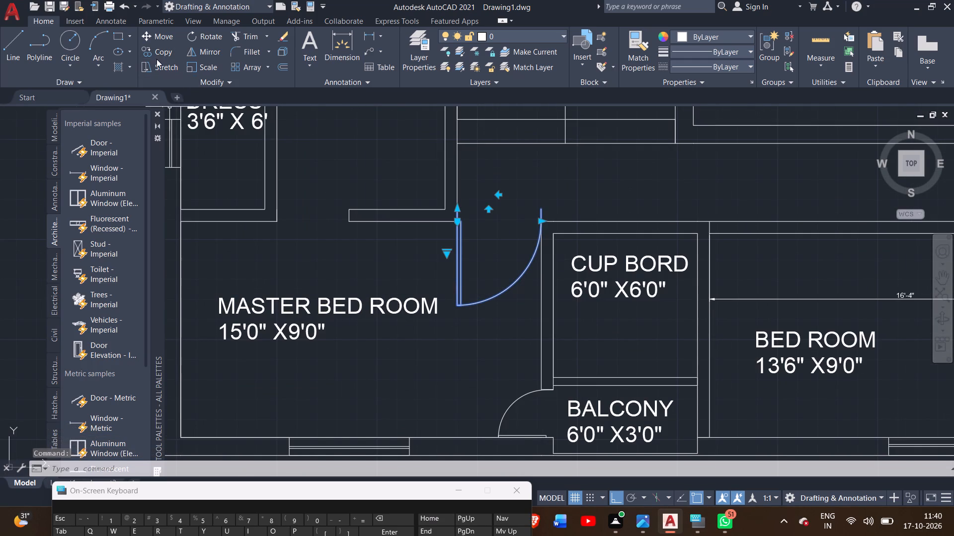
{"action": "left_click", "coordinate": [151, 45]}
{"action": "scroll", "coordinate": [462, 212], "scroll_direction": "up", "scroll_amount": 2}
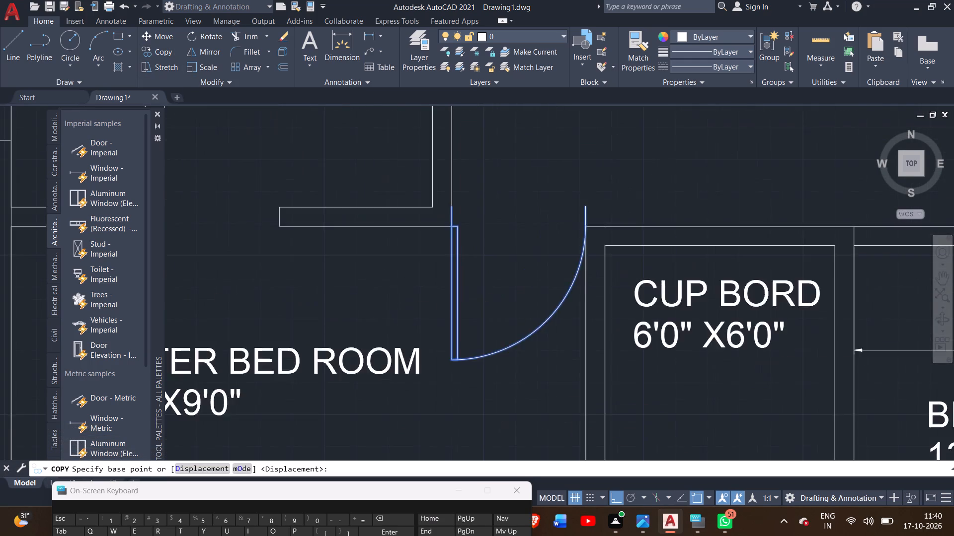
{"action": "left_click_drag", "start_coordinate": [443, 205], "coordinate": [381, 202]}
{"action": "left_click", "coordinate": [375, 202]}
{"action": "left_click", "coordinate": [369, 204]}
{"action": "left_click_drag", "start_coordinate": [363, 206], "coordinate": [356, 215]}
{"action": "left_click_drag", "start_coordinate": [350, 220], "coordinate": [294, 231]}
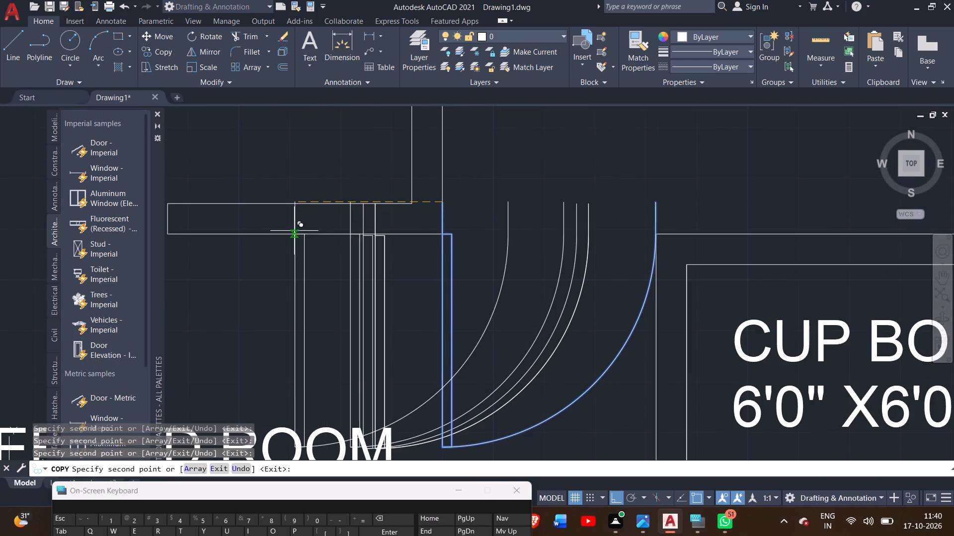
{"action": "left_click_drag", "start_coordinate": [294, 231], "coordinate": [224, 210]}
{"action": "scroll", "coordinate": [291, 200], "scroll_direction": "down", "scroll_amount": 3}
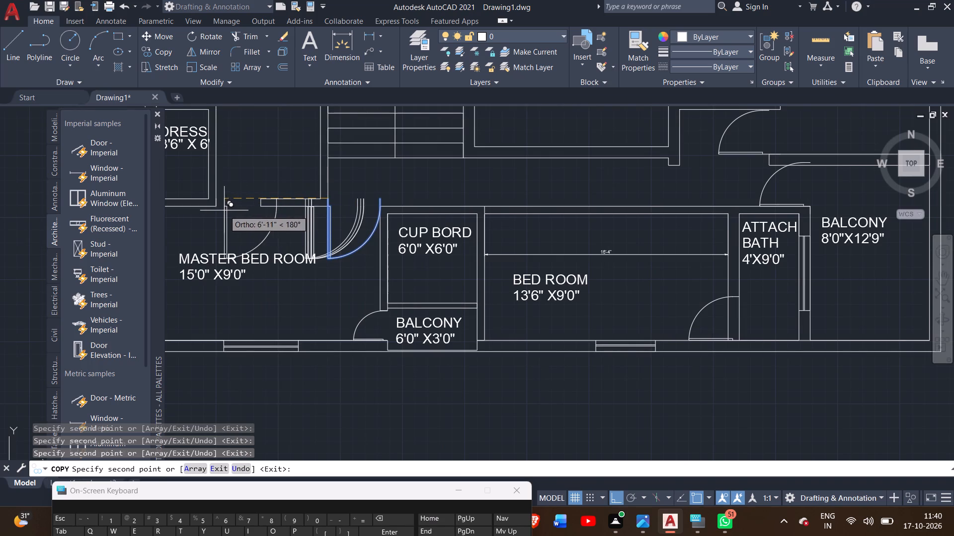
{"action": "left_click_drag", "start_coordinate": [224, 210], "coordinate": [213, 208]}
{"action": "double_click", "coordinate": [213, 208]}
{"action": "right_click", "coordinate": [296, 189]}
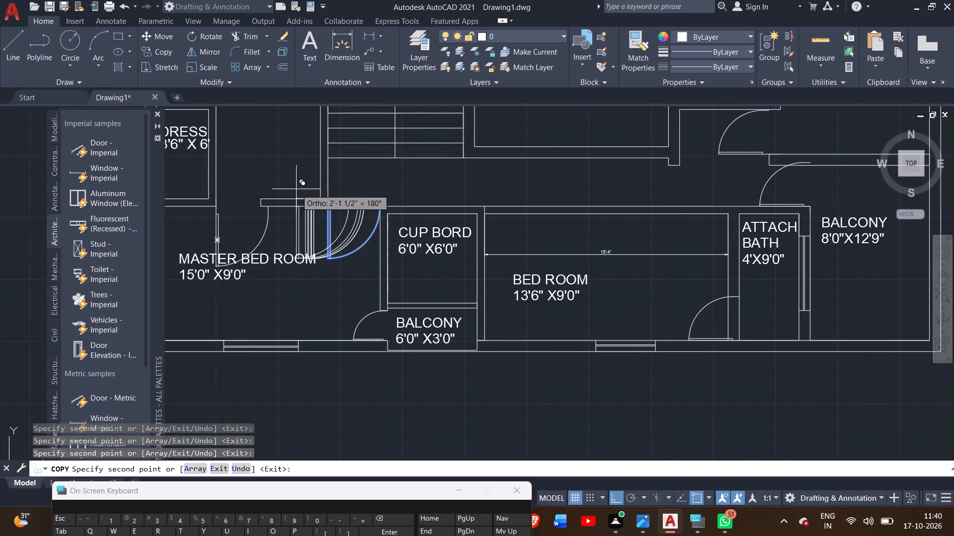
Delete the stray door copies clustered between the DRESS-side door and the door beside CUP BORD.
{"action": "double_click", "coordinate": [322, 194]}
{"action": "scroll", "coordinate": [306, 244], "scroll_direction": "up", "scroll_amount": 1}
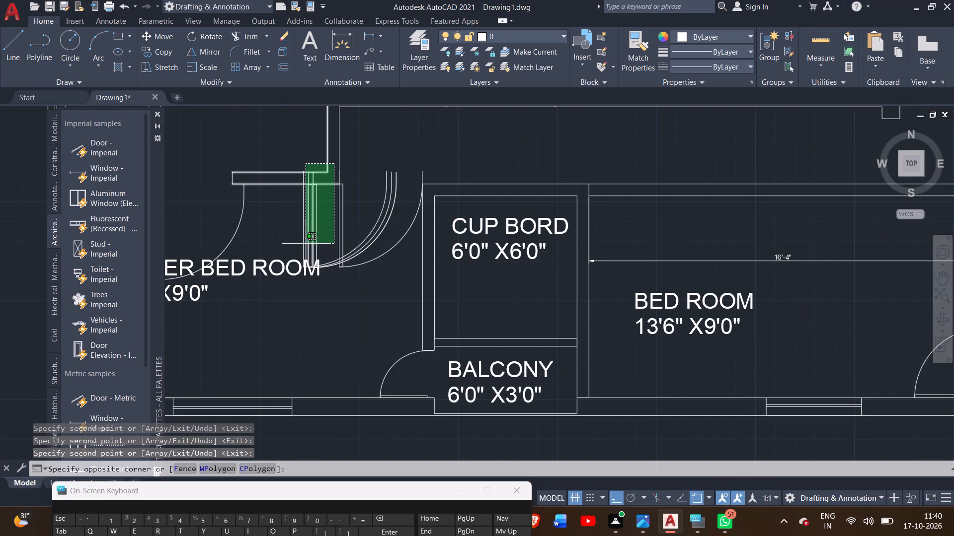
{"action": "double_click", "coordinate": [364, 200]}
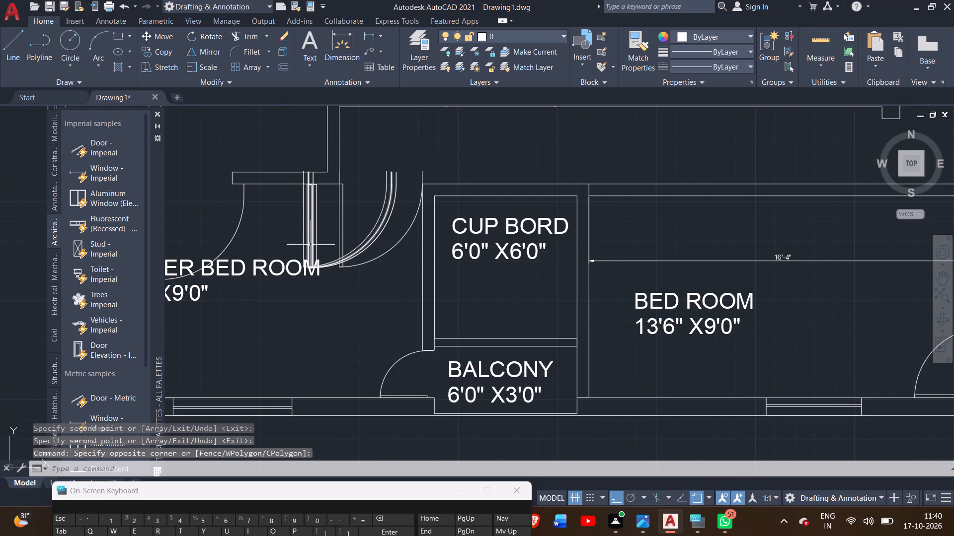
{"action": "middle_click_drag", "start_coordinate": [311, 215], "coordinate": [441, 207]}
{"action": "scroll", "coordinate": [448, 230], "scroll_direction": "up", "scroll_amount": 3}
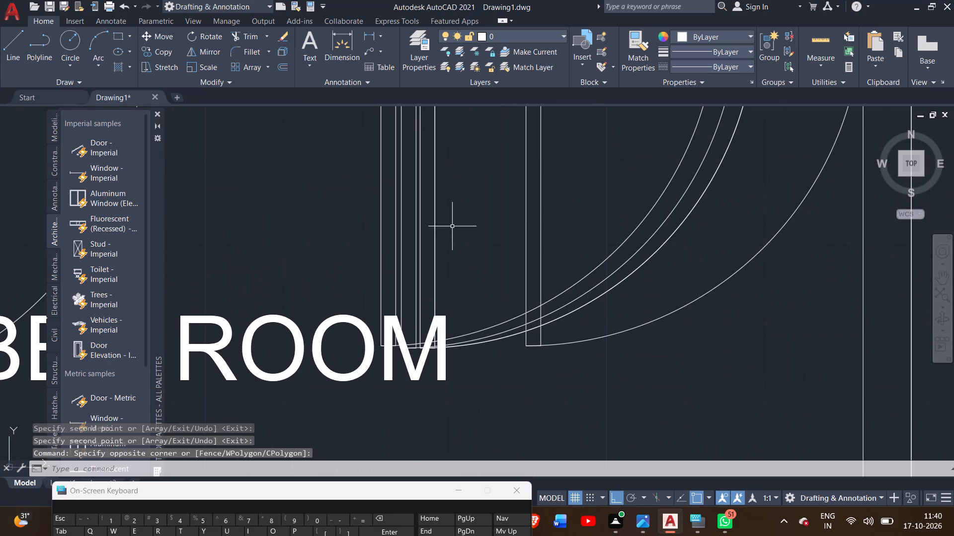
{"action": "left_click_drag", "start_coordinate": [452, 226], "coordinate": [360, 277]}
{"action": "left_click", "coordinate": [360, 277]}
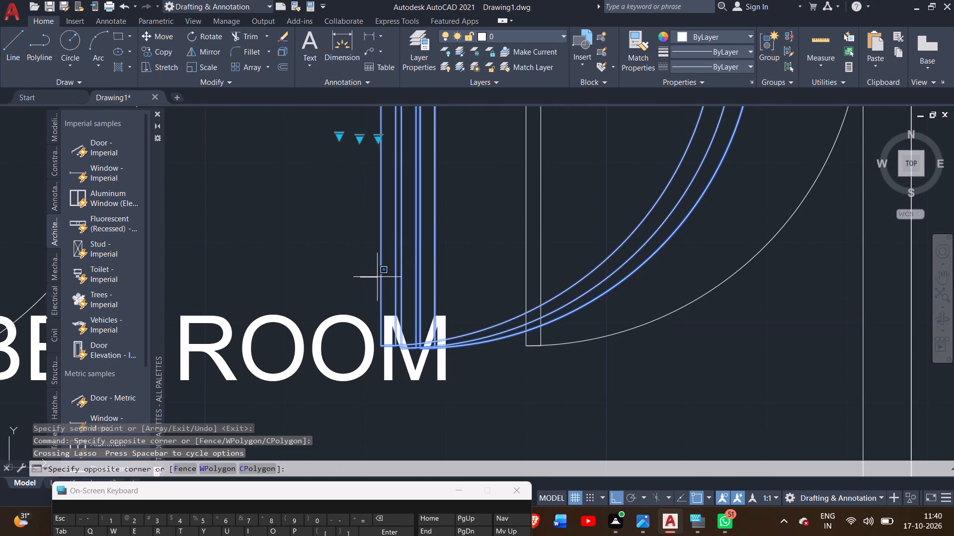
{"action": "key", "text": "Delete"}
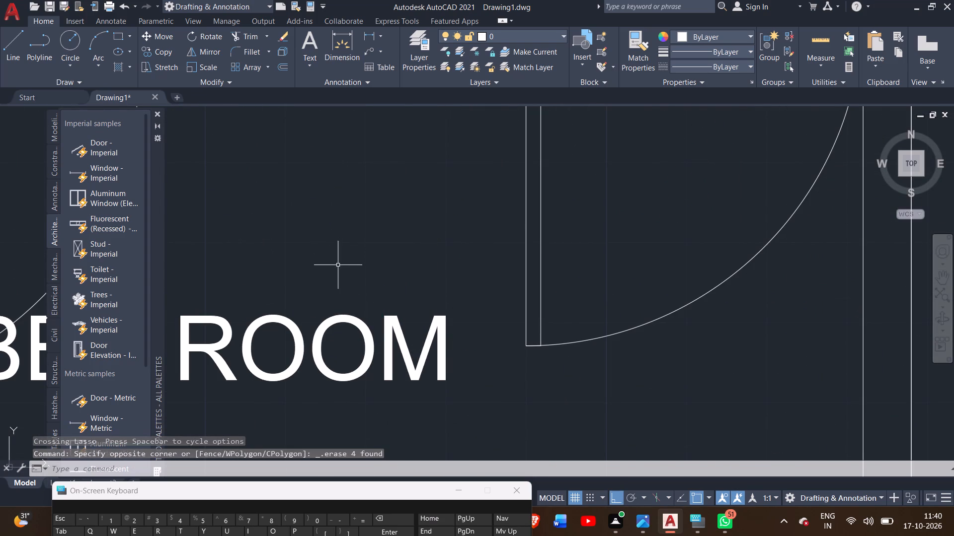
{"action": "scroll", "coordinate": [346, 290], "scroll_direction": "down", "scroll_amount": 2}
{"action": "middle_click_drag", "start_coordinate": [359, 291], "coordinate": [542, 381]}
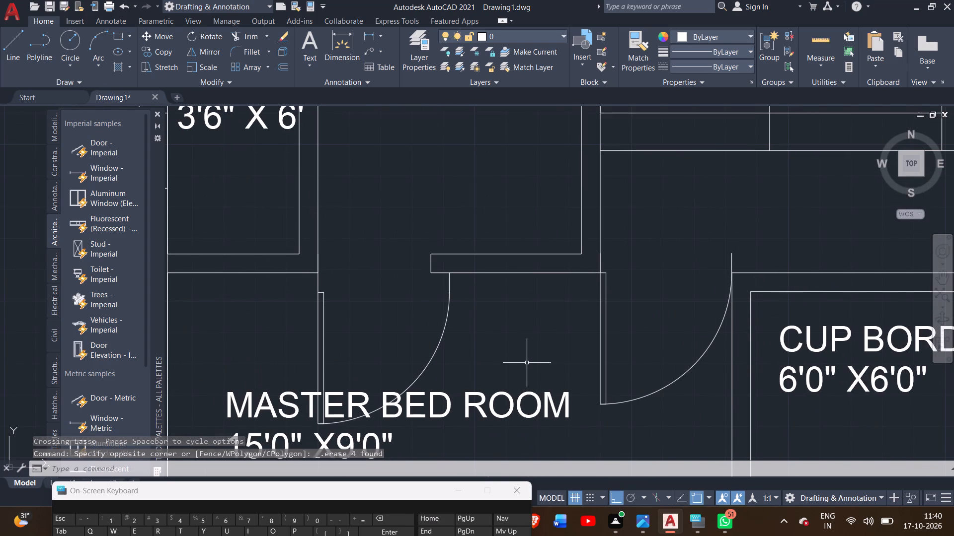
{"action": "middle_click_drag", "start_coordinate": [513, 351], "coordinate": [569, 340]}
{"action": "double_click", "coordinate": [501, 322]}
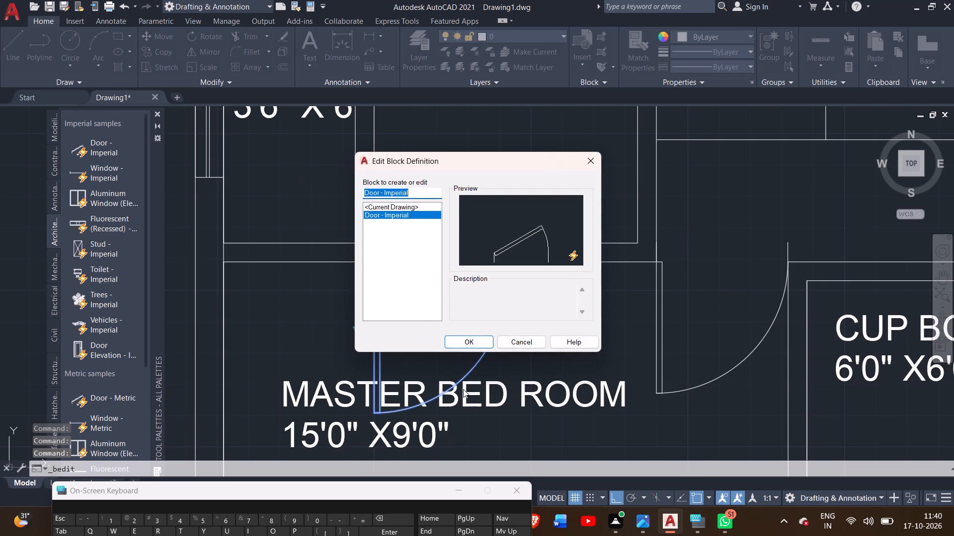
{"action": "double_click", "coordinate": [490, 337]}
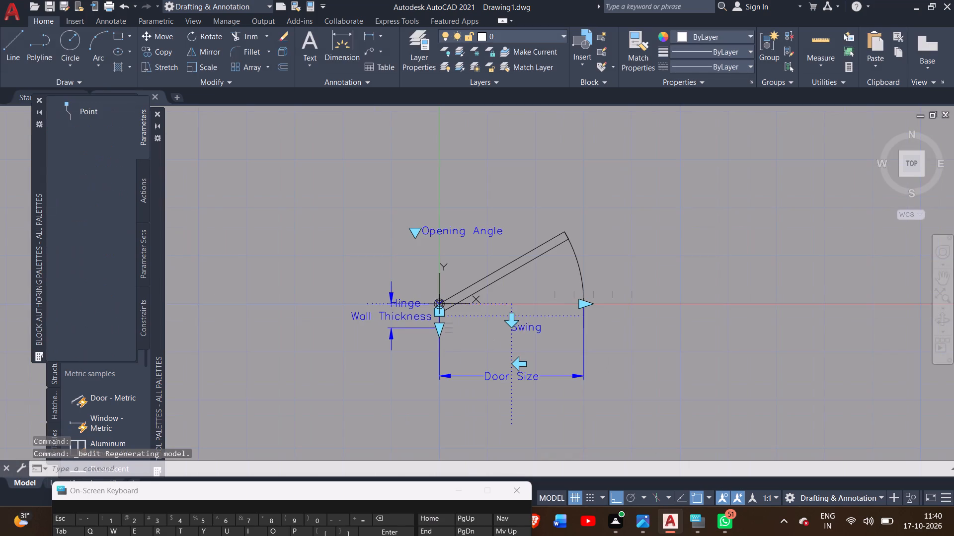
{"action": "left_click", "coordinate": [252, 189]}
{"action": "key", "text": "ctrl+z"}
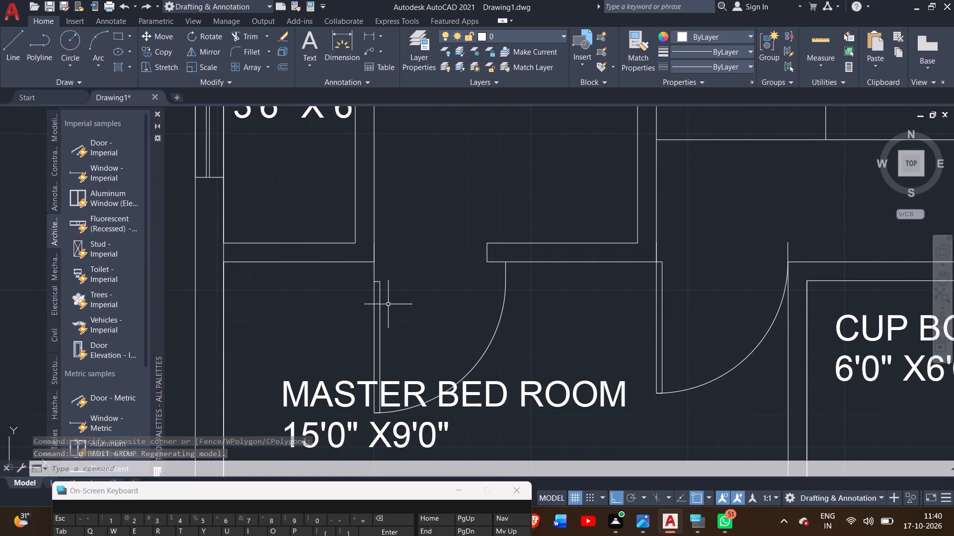
Scale down the copied door below DRESS from its upper end at the wall corner to match the opening width.
{"action": "left_click", "coordinate": [379, 308]}
{"action": "middle_click_drag", "start_coordinate": [398, 295], "coordinate": [526, 318]}
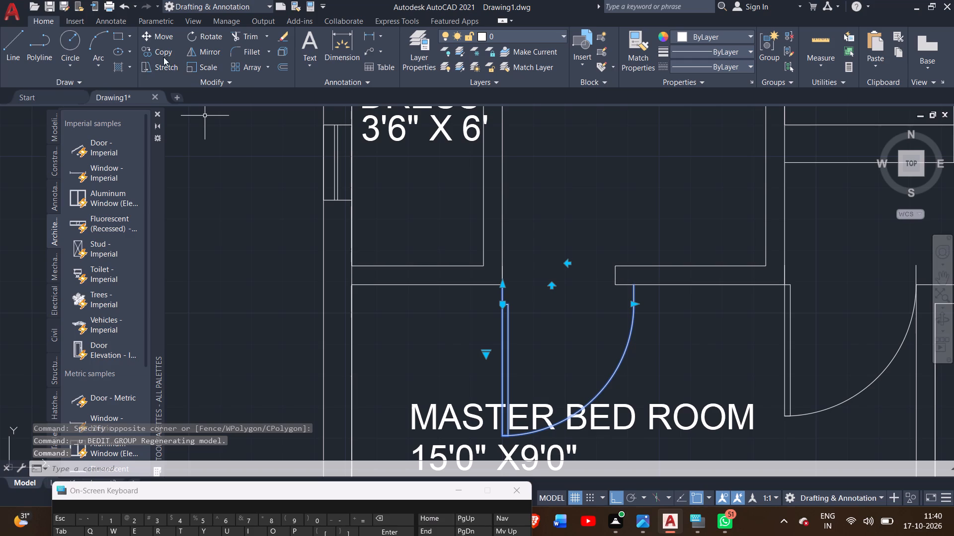
{"action": "left_click", "coordinate": [201, 71]}
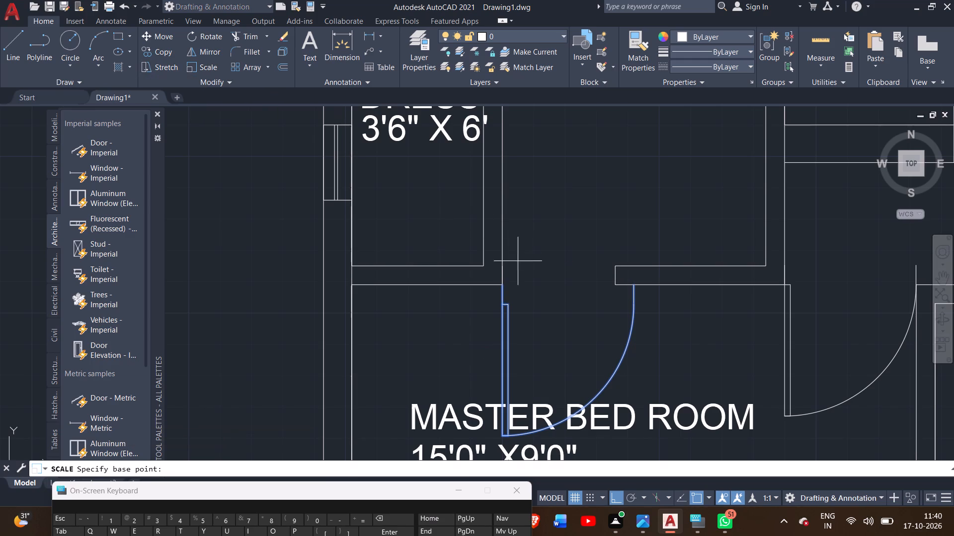
{"action": "scroll", "coordinate": [531, 277], "scroll_direction": "up", "scroll_amount": 1}
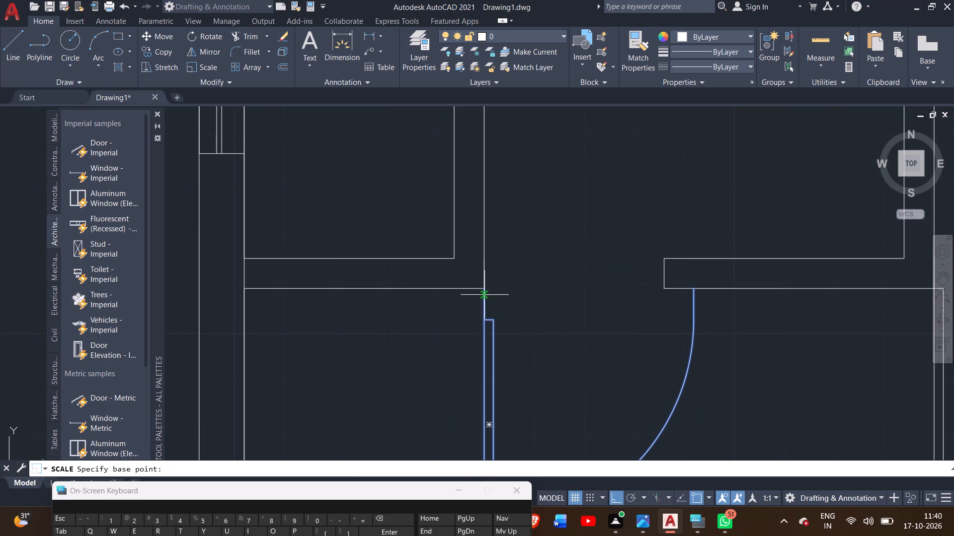
{"action": "left_click_drag", "start_coordinate": [483, 287], "coordinate": [564, 292]}
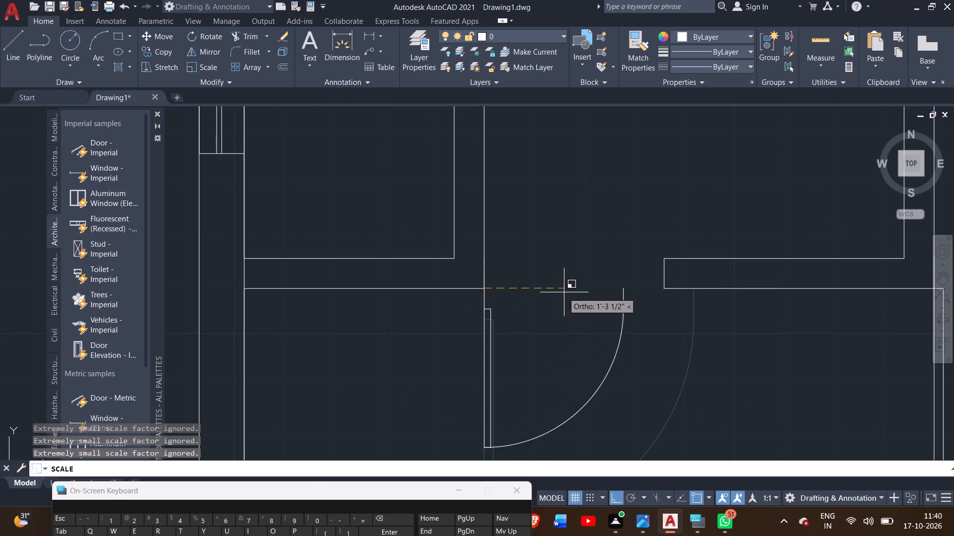
{"action": "left_click_drag", "start_coordinate": [564, 292], "coordinate": [585, 256]}
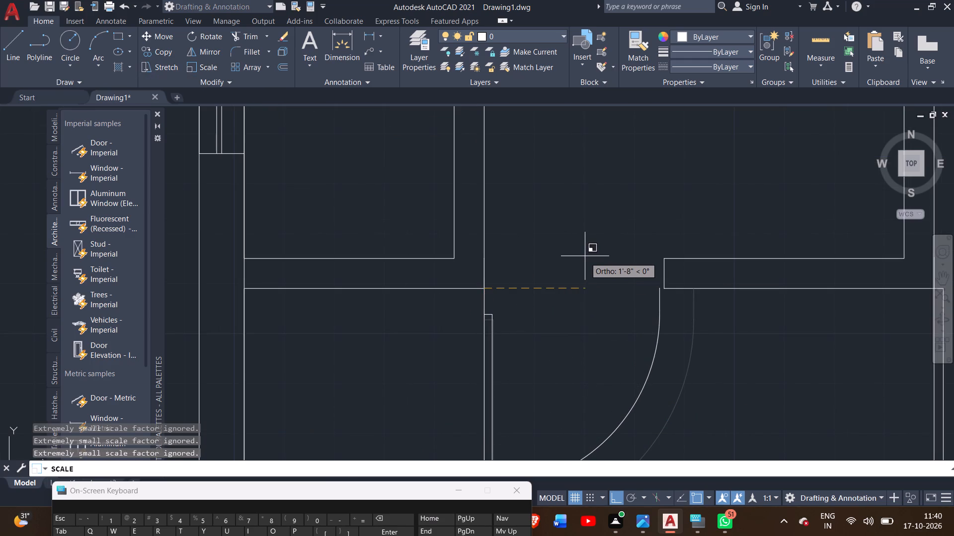
{"action": "left_click_drag", "start_coordinate": [585, 256], "coordinate": [585, 253]}
{"action": "left_click", "coordinate": [585, 253]}
{"action": "left_click", "coordinate": [589, 251]}
{"action": "left_click", "coordinate": [589, 248]}
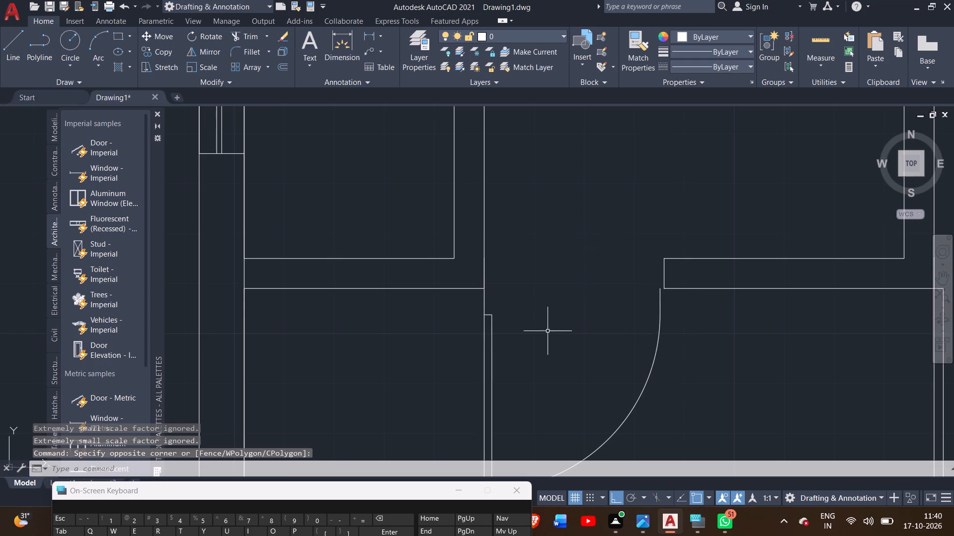
Move the door below DRESS up 6" along the wall so its end aligns with the upper face of the opening's wall.
{"action": "left_click", "coordinate": [484, 339]}
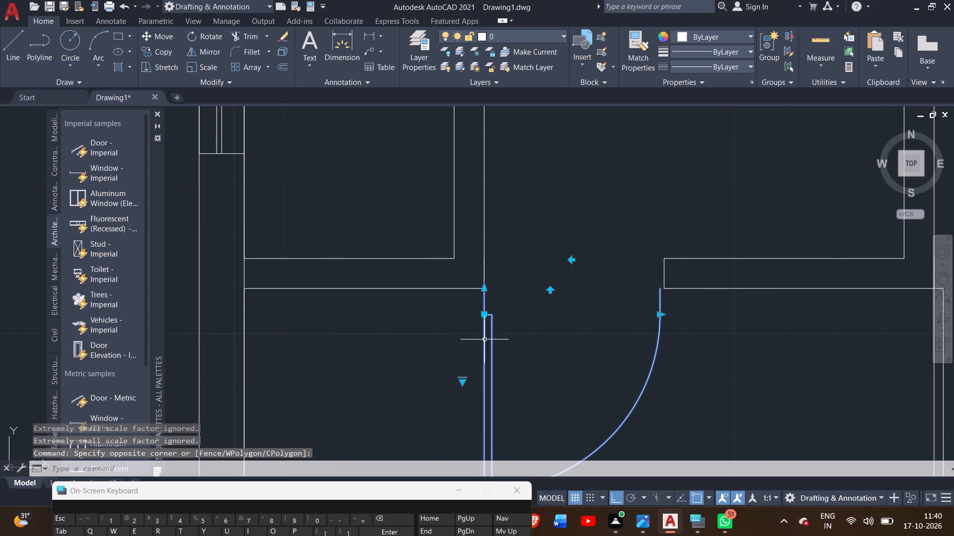
{"action": "left_click", "coordinate": [158, 35]}
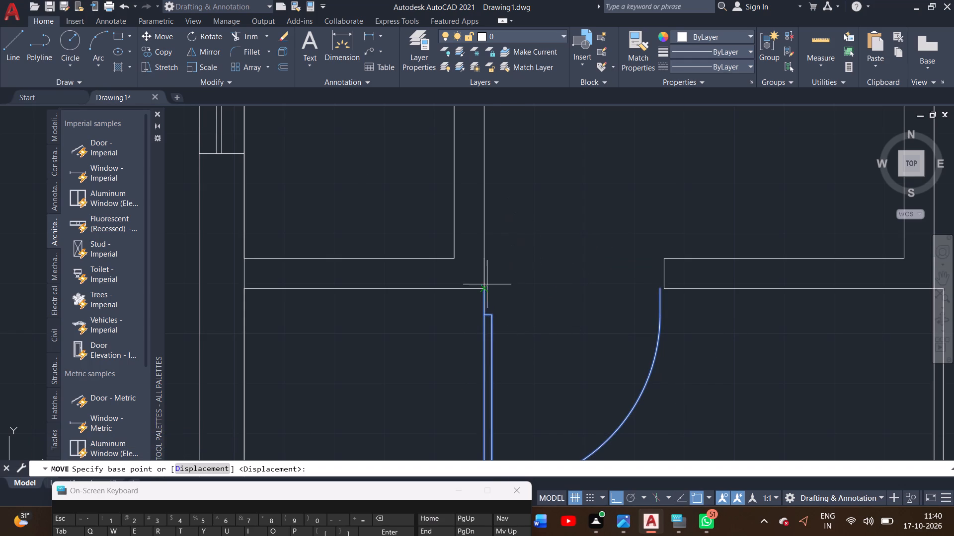
{"action": "left_click_drag", "start_coordinate": [483, 285], "coordinate": [499, 246]}
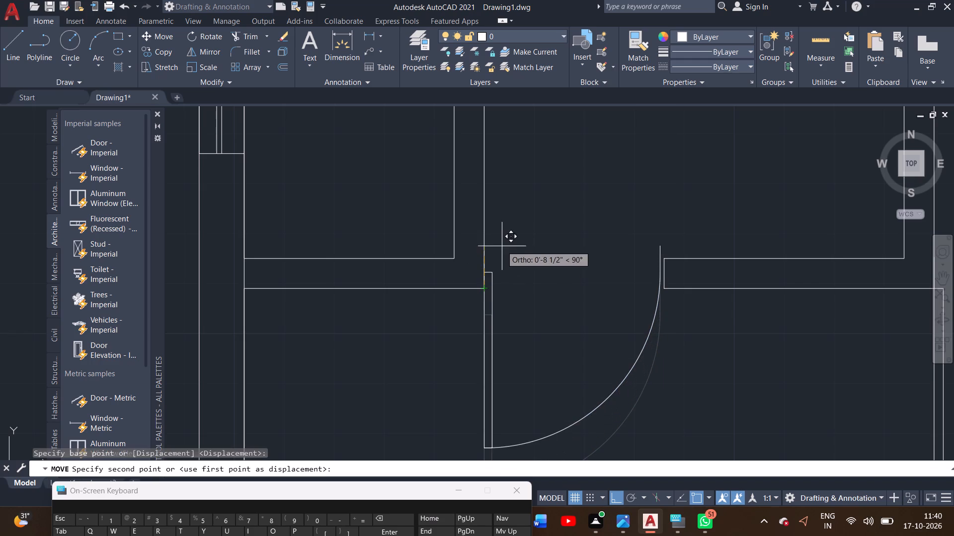
{"action": "left_click_drag", "start_coordinate": [499, 246], "coordinate": [502, 236]}
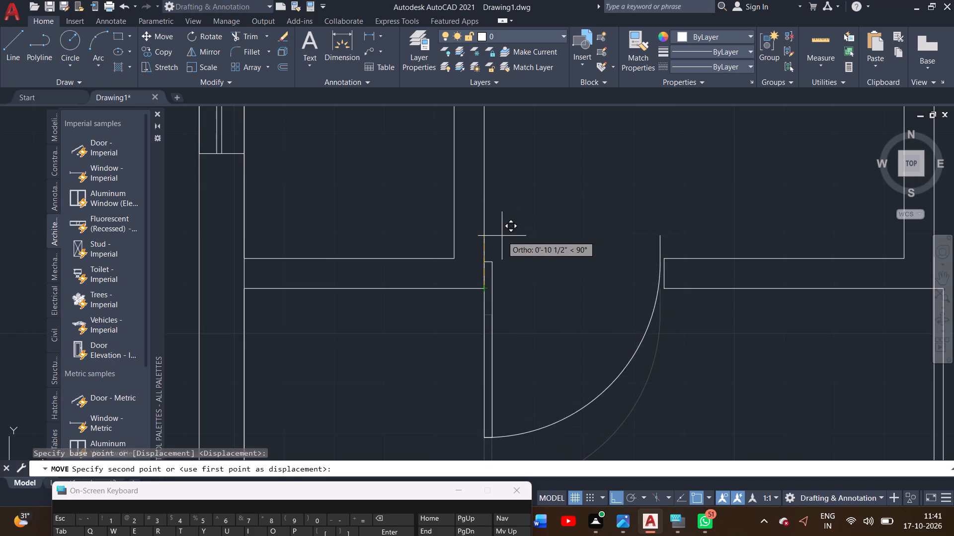
{"action": "left_click_drag", "start_coordinate": [502, 236], "coordinate": [500, 259]}
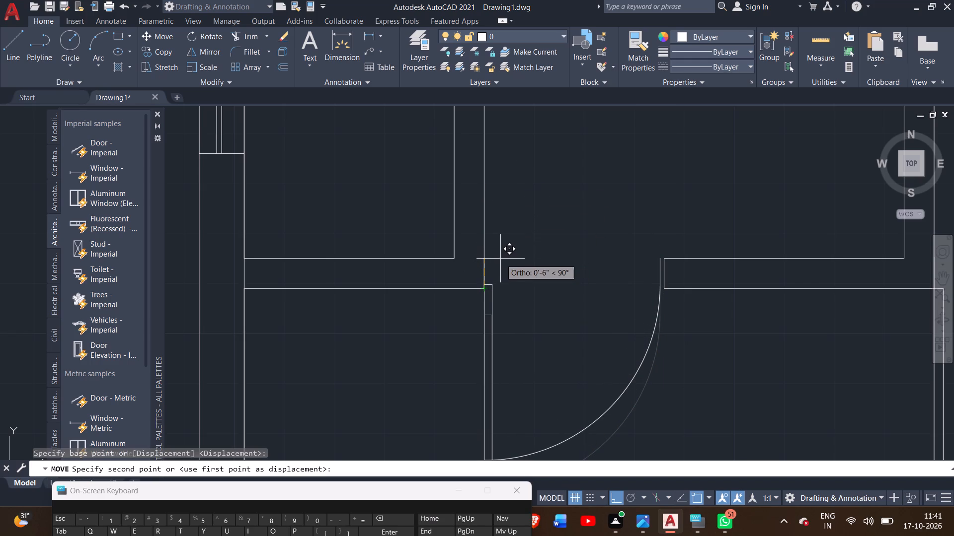
{"action": "left_click", "coordinate": [500, 259]}
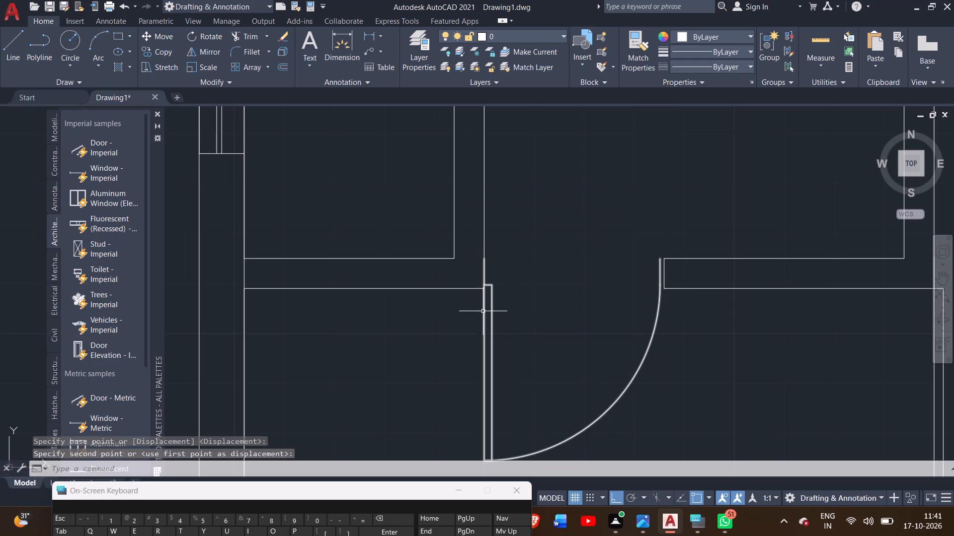
Scale up the door below DRESS slightly from its upper end so it reaches the wall end across the opening.
{"action": "left_click_drag", "start_coordinate": [482, 308], "coordinate": [487, 316]}
{"action": "left_click", "coordinate": [483, 311]}
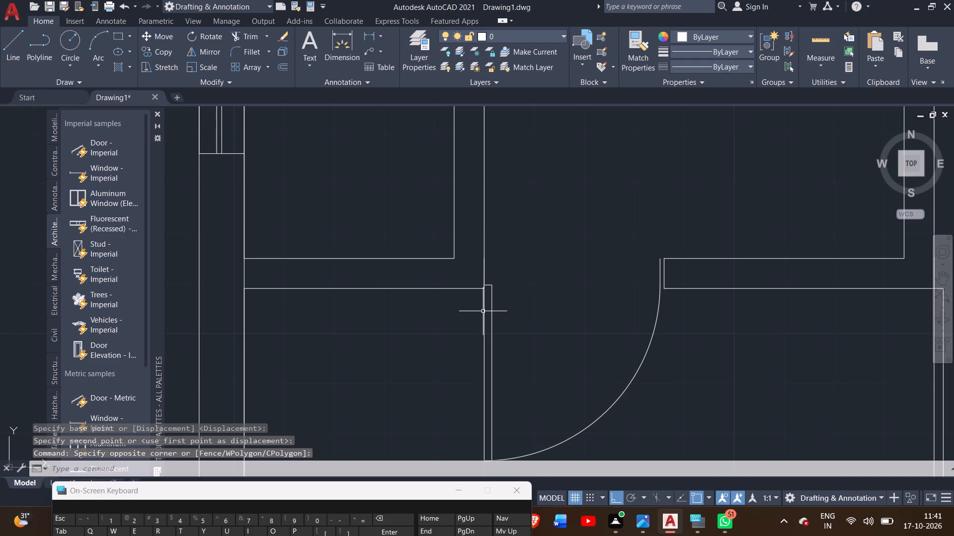
{"action": "left_click", "coordinate": [483, 315]}
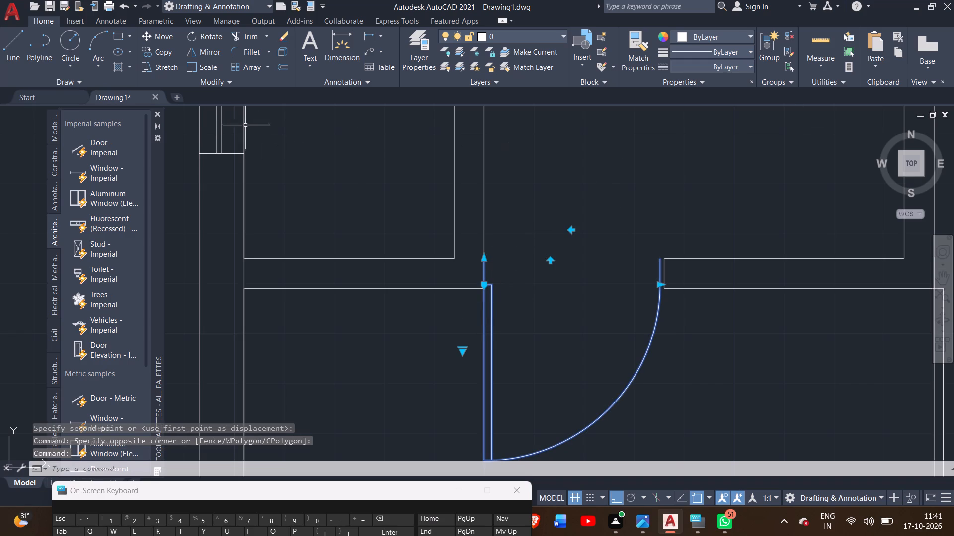
{"action": "double_click", "coordinate": [190, 68]}
{"action": "scroll", "coordinate": [512, 274], "scroll_direction": "up", "scroll_amount": 2}
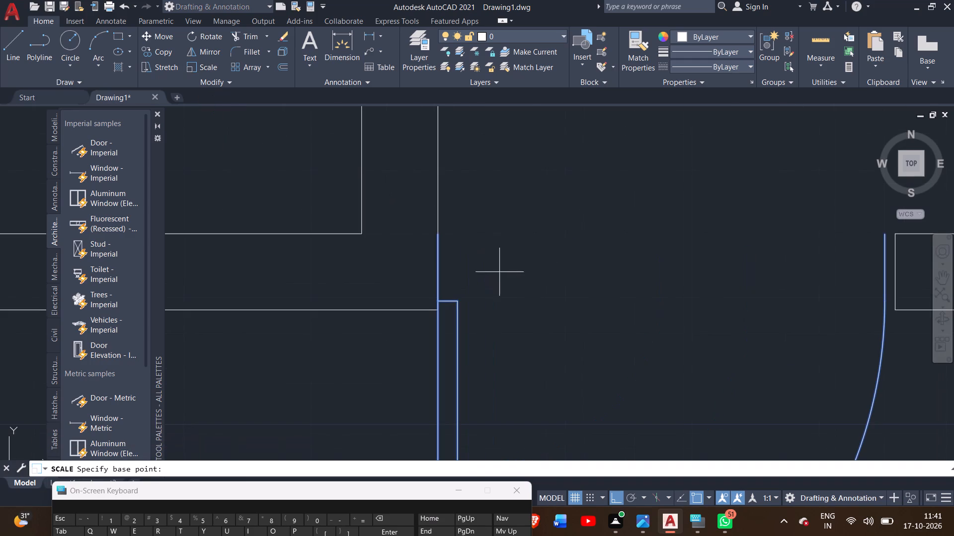
{"action": "left_click_drag", "start_coordinate": [439, 237], "coordinate": [599, 246]}
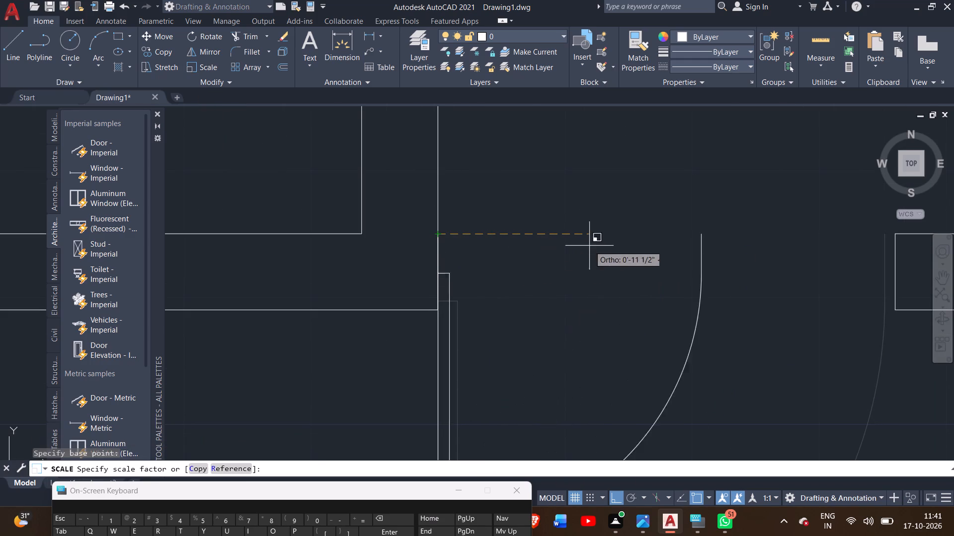
{"action": "left_click_drag", "start_coordinate": [599, 246], "coordinate": [699, 272]}
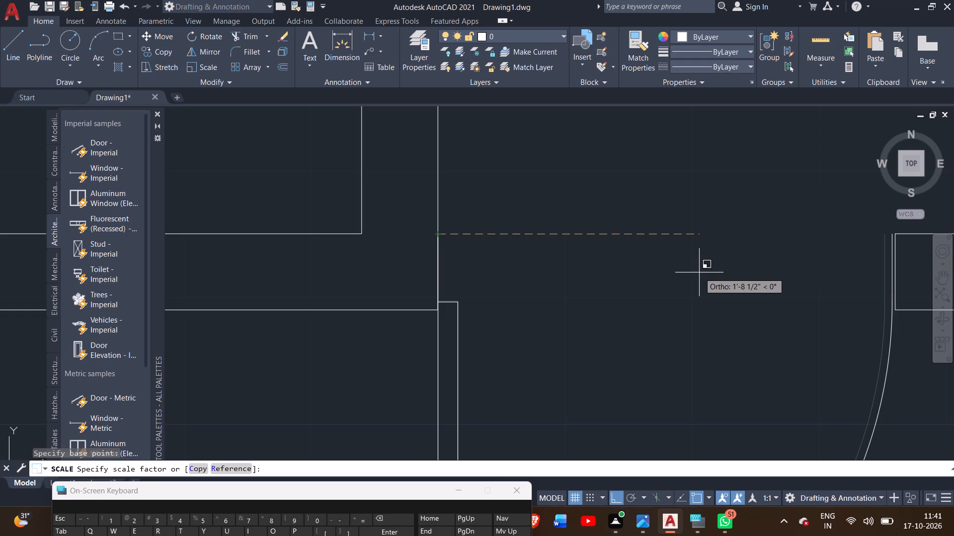
{"action": "left_click_drag", "start_coordinate": [699, 272], "coordinate": [697, 272]}
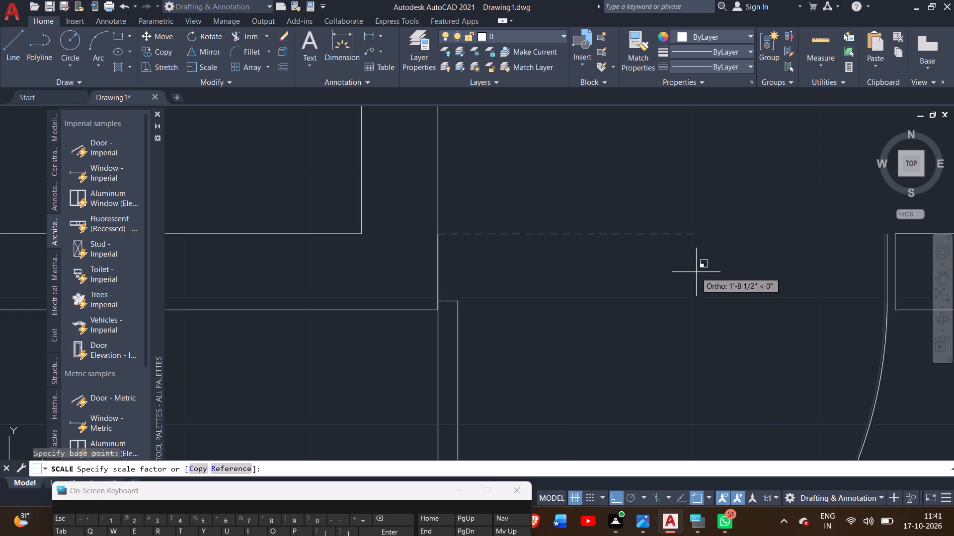
{"action": "left_click_drag", "start_coordinate": [697, 272], "coordinate": [702, 273]}
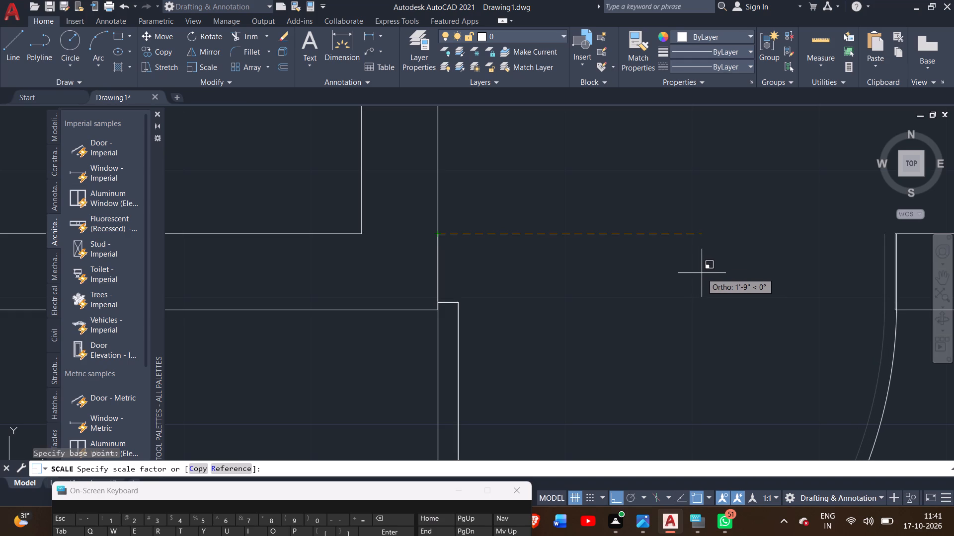
{"action": "left_click_drag", "start_coordinate": [702, 273], "coordinate": [702, 273]}
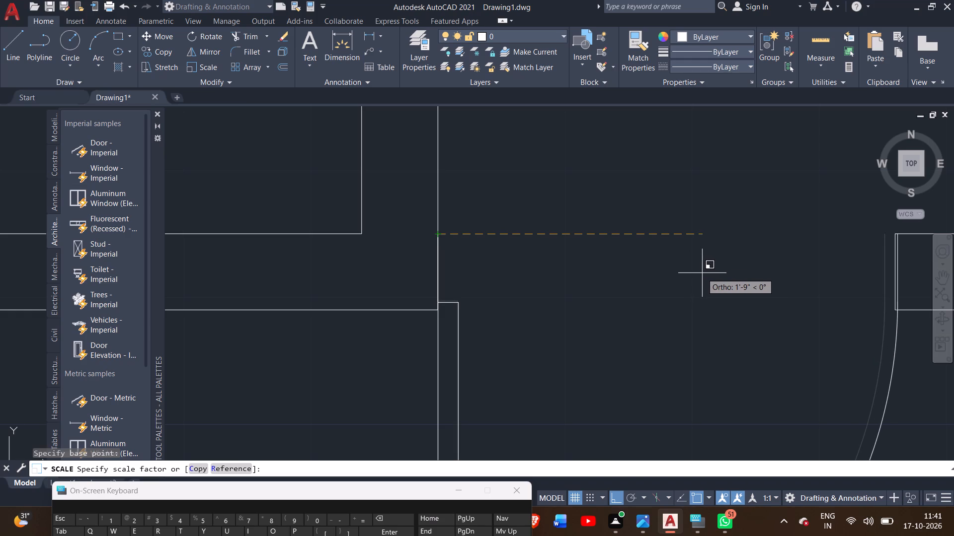
{"action": "left_click_drag", "start_coordinate": [702, 273], "coordinate": [692, 236]}
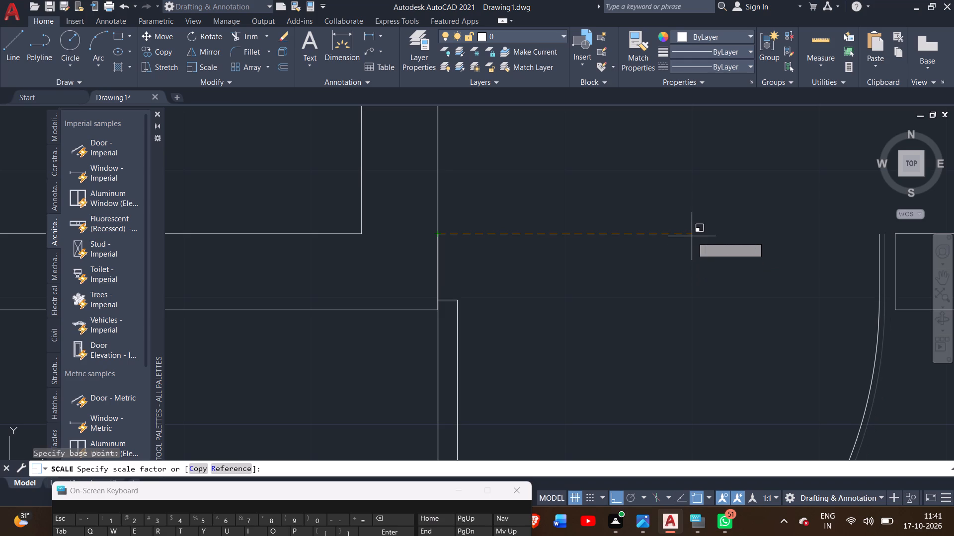
{"action": "left_click_drag", "start_coordinate": [692, 236], "coordinate": [698, 182]}
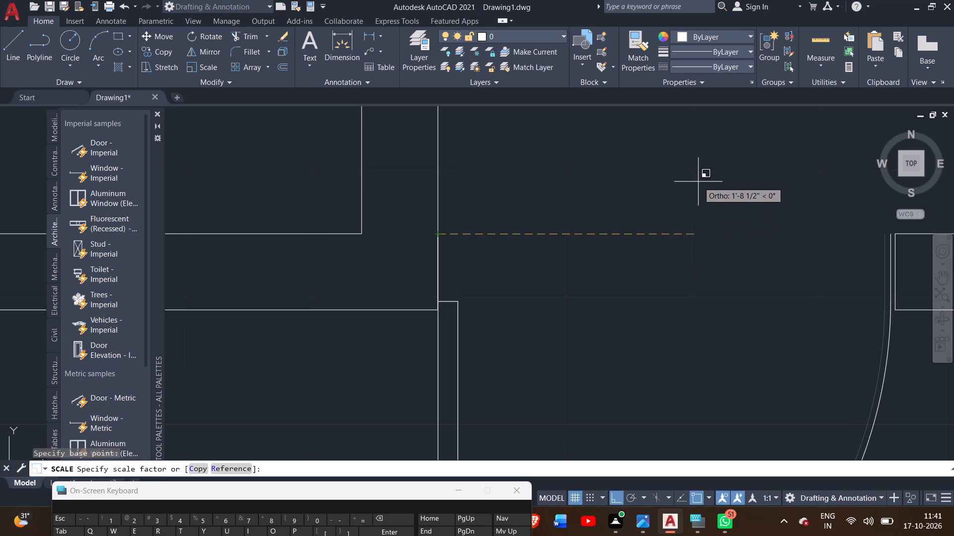
{"action": "left_click_drag", "start_coordinate": [698, 182], "coordinate": [699, 198]}
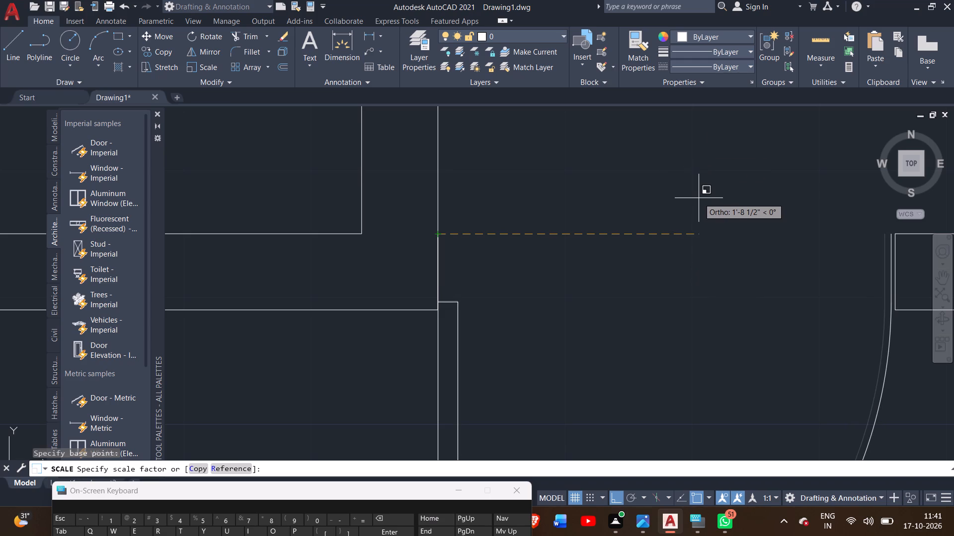
{"action": "left_click_drag", "start_coordinate": [699, 198], "coordinate": [700, 172]}
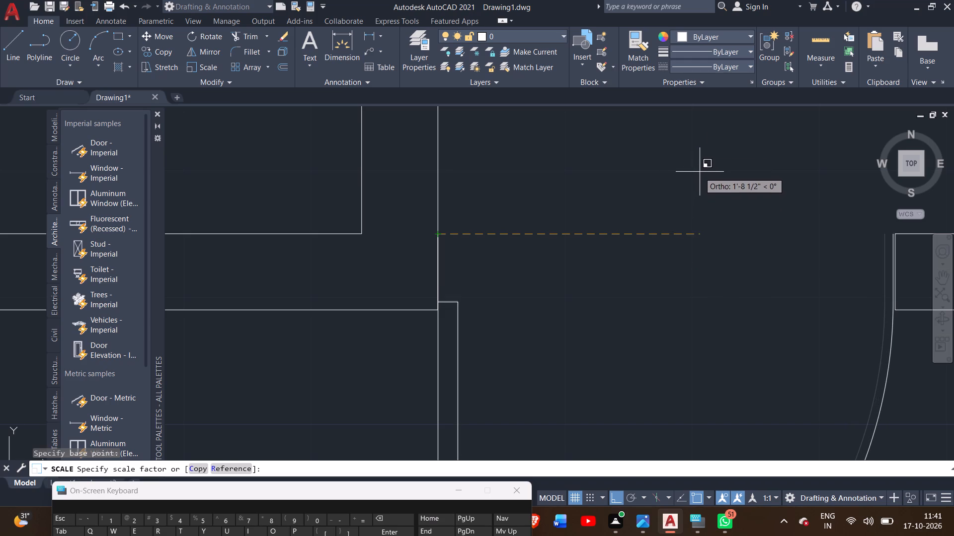
{"action": "left_click_drag", "start_coordinate": [700, 172], "coordinate": [701, 167]}
{"action": "triple_click", "coordinate": [701, 167]}
{"action": "left_click", "coordinate": [701, 167]}
{"action": "scroll", "coordinate": [670, 257], "scroll_direction": "down", "scroll_amount": 2}
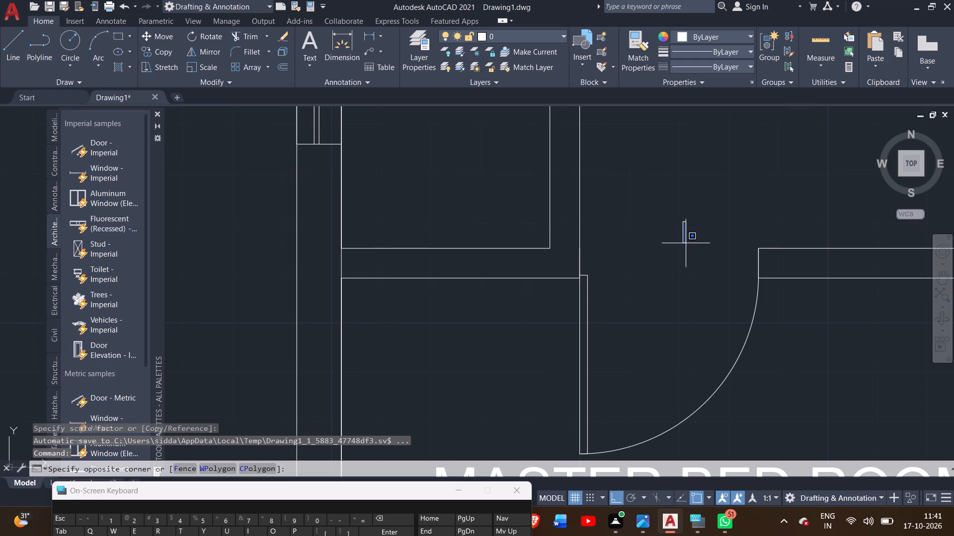
{"action": "left_click", "coordinate": [687, 239]}
Scale down the BED ROOM door at the ATTACH BATH wall from its hinge-side corner on the outer wall.
{"action": "scroll", "coordinate": [685, 241], "scroll_direction": "down", "scroll_amount": 4}
{"action": "middle_click_drag", "start_coordinate": [695, 236], "coordinate": [518, 226]}
{"action": "scroll", "coordinate": [599, 229], "scroll_direction": "up", "scroll_amount": 3}
{"action": "scroll", "coordinate": [598, 229], "scroll_direction": "down", "scroll_amount": 2}
{"action": "middle_click_drag", "start_coordinate": [659, 202], "coordinate": [656, 206]}
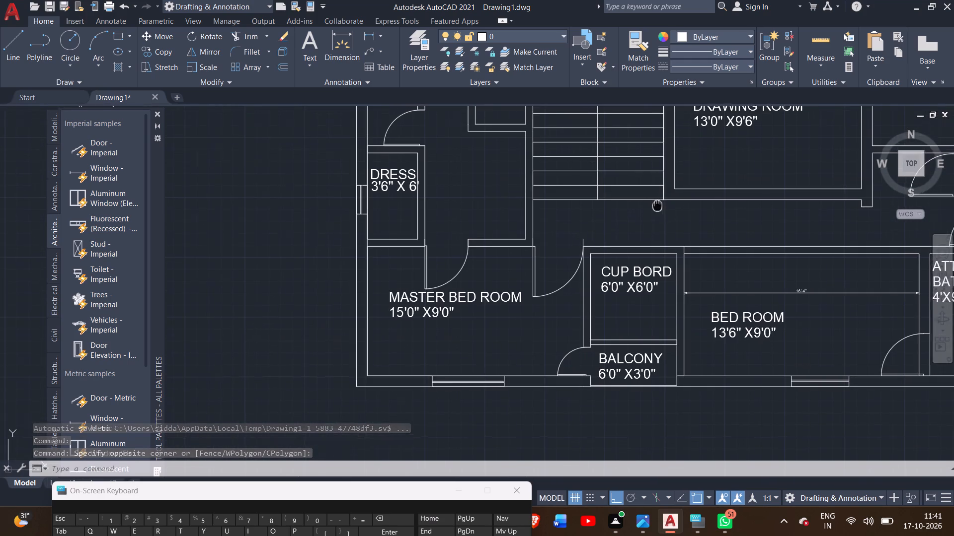
{"action": "middle_click_drag", "start_coordinate": [656, 206], "coordinate": [607, 269]}
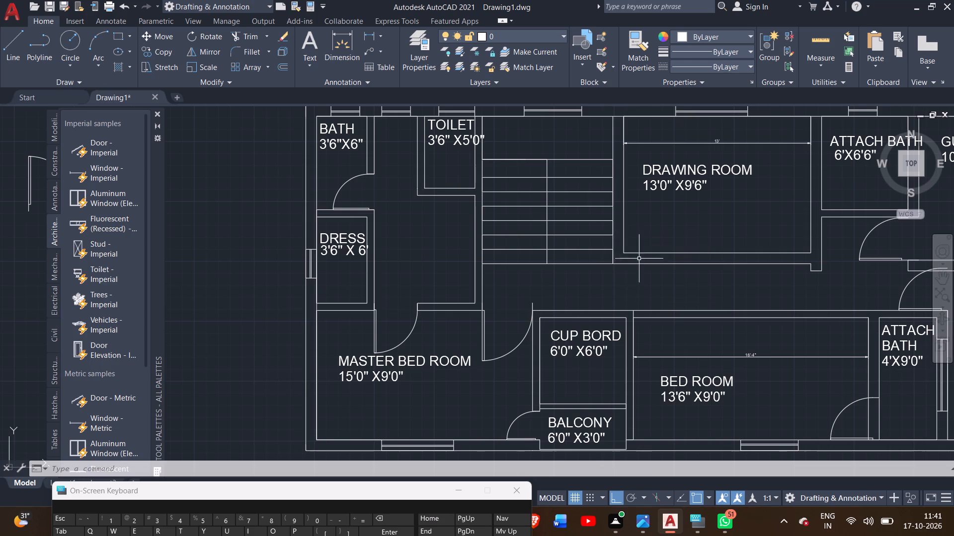
{"action": "middle_click_drag", "start_coordinate": [759, 369], "coordinate": [426, 261]}
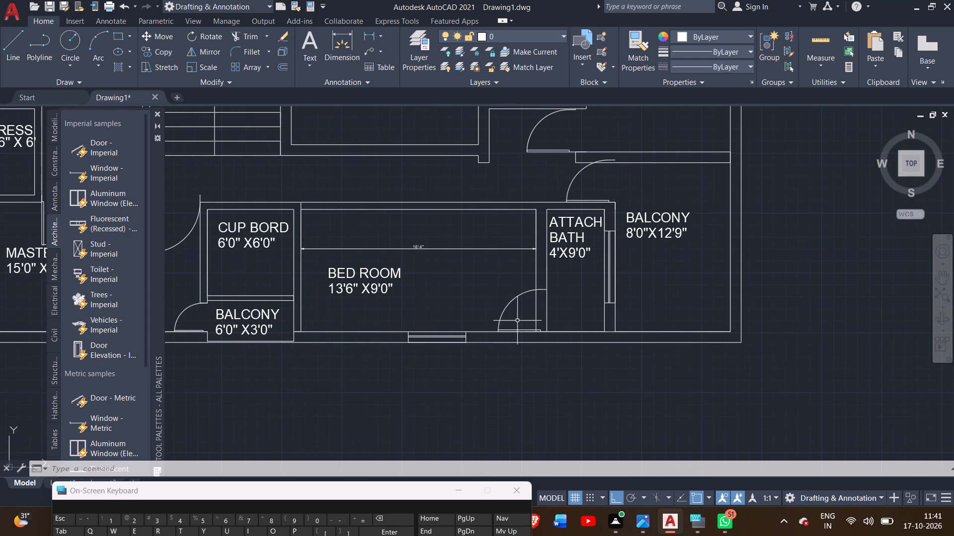
{"action": "scroll", "coordinate": [519, 332], "scroll_direction": "up", "scroll_amount": 2}
{"action": "left_click", "coordinate": [507, 326]}
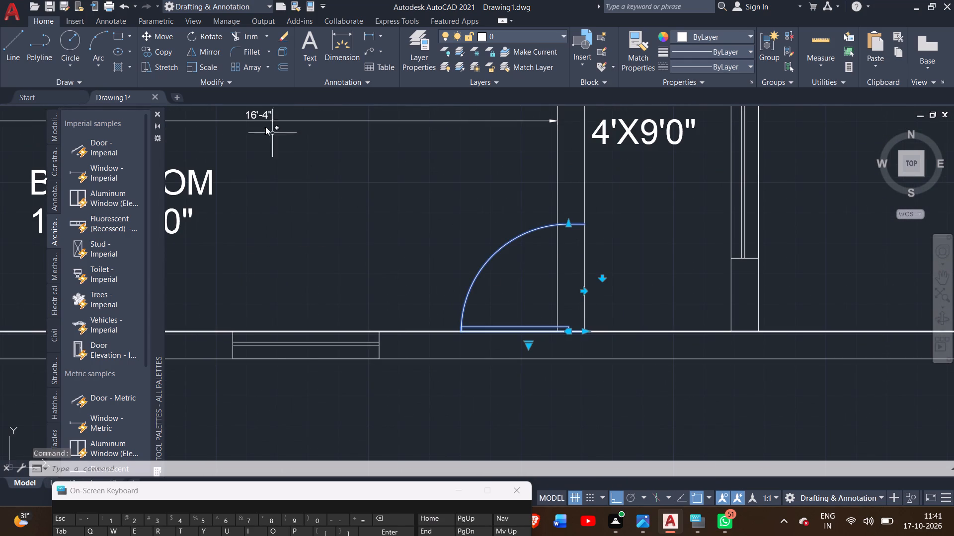
{"action": "left_click", "coordinate": [199, 63]}
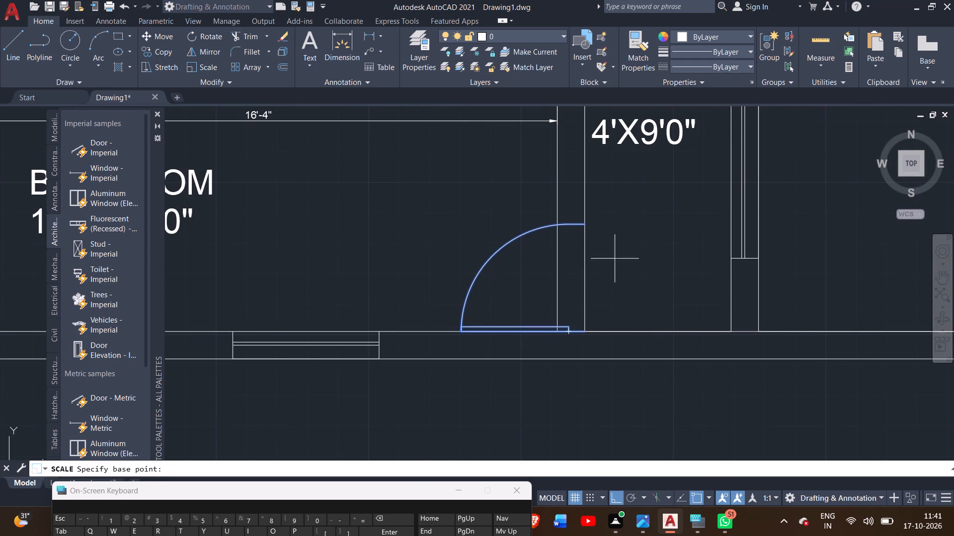
{"action": "left_click_drag", "start_coordinate": [584, 331], "coordinate": [576, 276]}
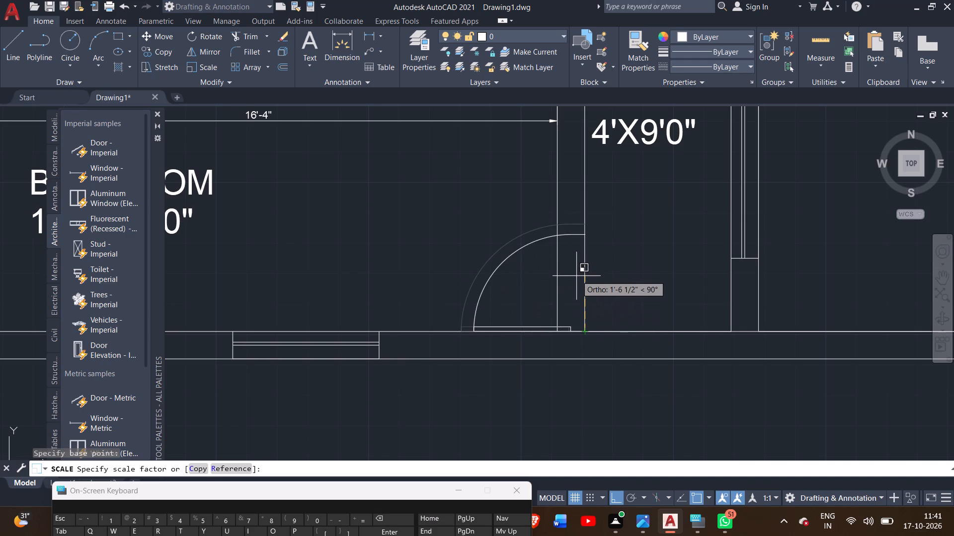
{"action": "left_click_drag", "start_coordinate": [576, 276], "coordinate": [570, 285]}
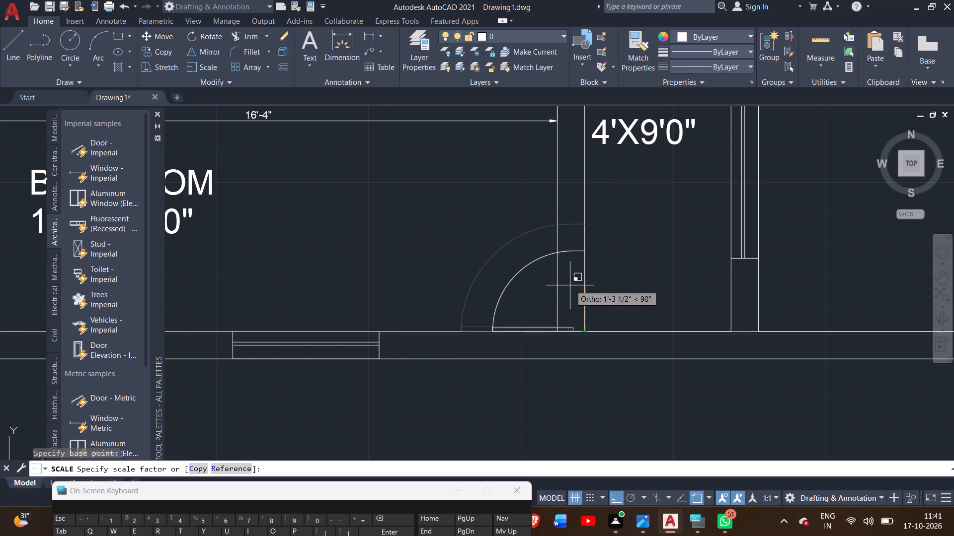
{"action": "left_click_drag", "start_coordinate": [570, 285], "coordinate": [571, 292]}
{"action": "double_click", "coordinate": [571, 292]}
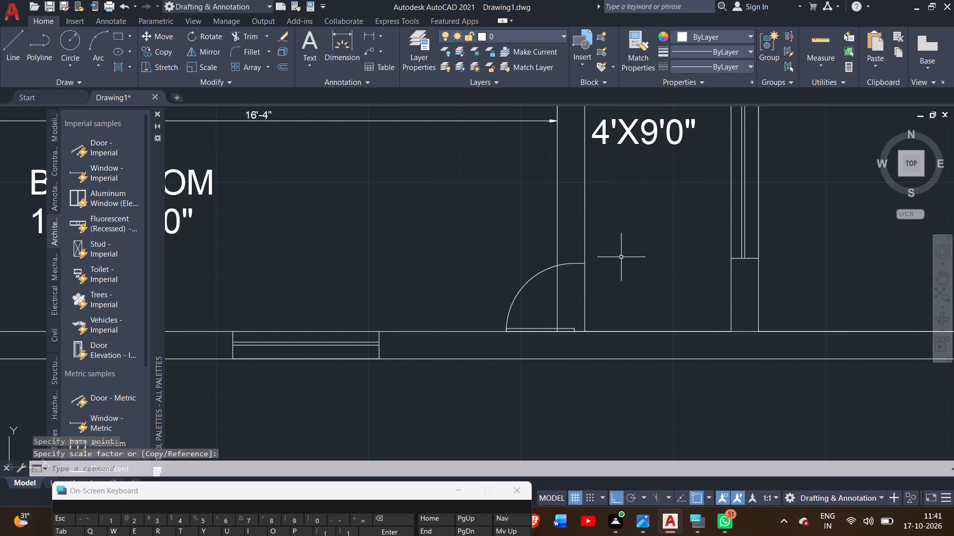
Trim the wall lines crossing the door opening between BED ROOM and the 4'X9'0" ATTACH BATH.
{"action": "scroll", "coordinate": [621, 259], "scroll_direction": "down", "scroll_amount": 2}
{"action": "middle_click_drag", "start_coordinate": [621, 259], "coordinate": [595, 242]}
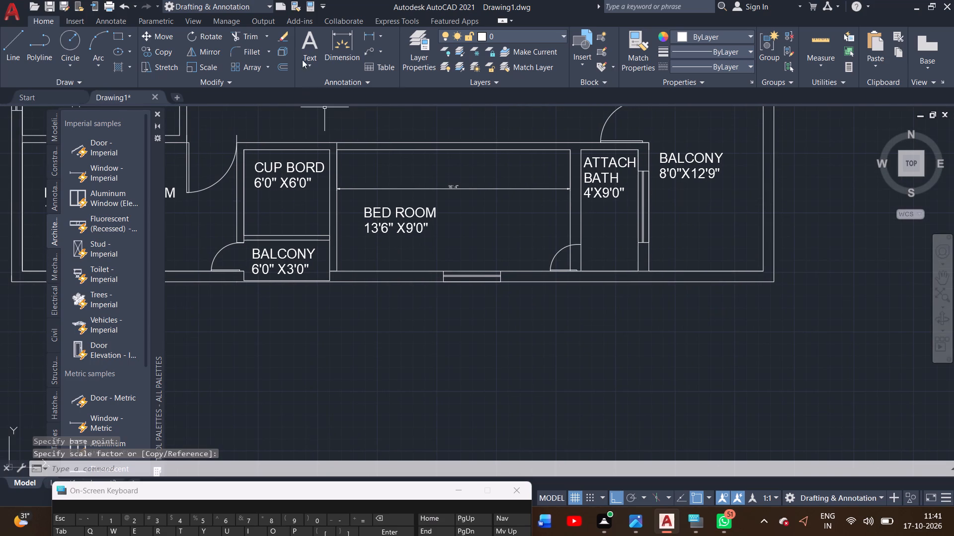
{"action": "double_click", "coordinate": [258, 32]}
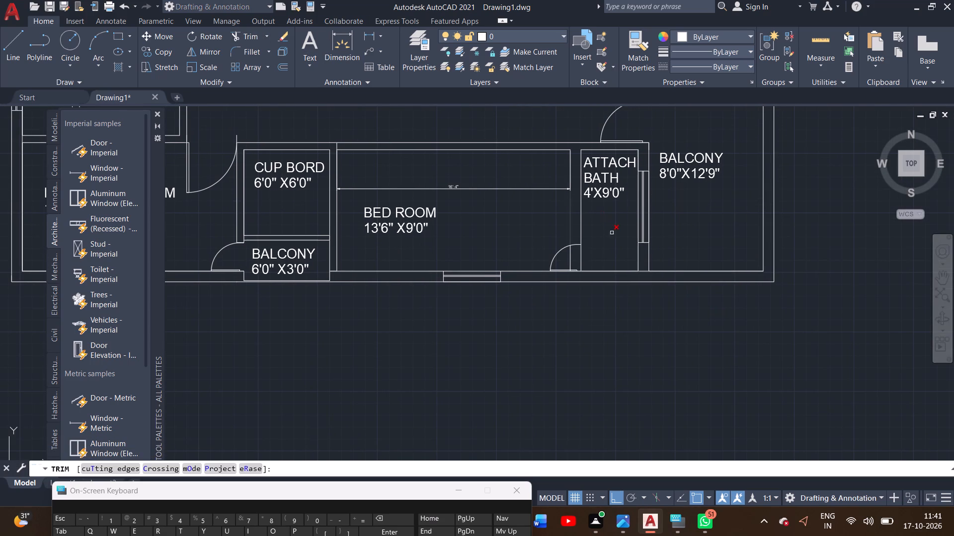
{"action": "scroll", "coordinate": [587, 267], "scroll_direction": "up", "scroll_amount": 3}
{"action": "left_click_drag", "start_coordinate": [573, 235], "coordinate": [548, 234]}
{"action": "left_click_drag", "start_coordinate": [546, 234], "coordinate": [521, 234]}
{"action": "left_click_drag", "start_coordinate": [518, 234], "coordinate": [496, 233]}
{"action": "left_click", "coordinate": [496, 233]}
{"action": "scroll", "coordinate": [539, 234], "scroll_direction": "down", "scroll_amount": 2}
{"action": "scroll", "coordinate": [429, 227], "scroll_direction": "down", "scroll_amount": 1}
{"action": "left_click", "coordinate": [514, 233]}
Look over the lower floor plan and the upper one to check the doors and openings.
{"action": "scroll", "coordinate": [496, 268], "scroll_direction": "down", "scroll_amount": 3}
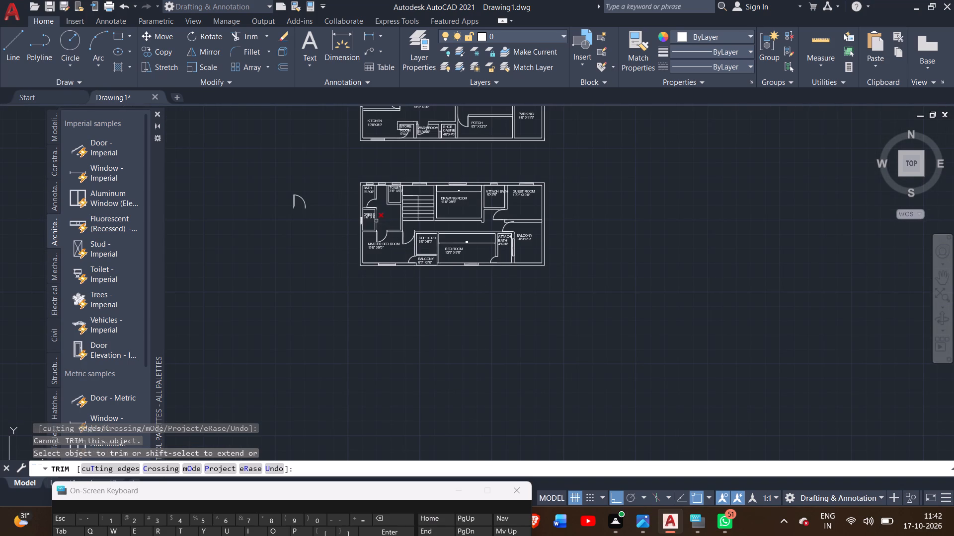
{"action": "scroll", "coordinate": [375, 217], "scroll_direction": "up", "scroll_amount": 1}
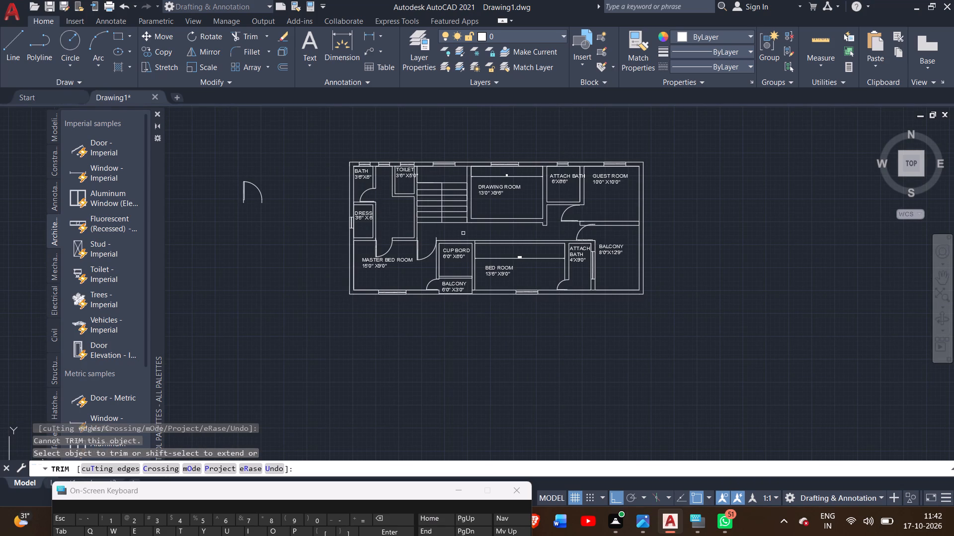
{"action": "scroll", "coordinate": [464, 233], "scroll_direction": "up", "scroll_amount": 2}
{"action": "middle_click_drag", "start_coordinate": [469, 233], "coordinate": [480, 318]}
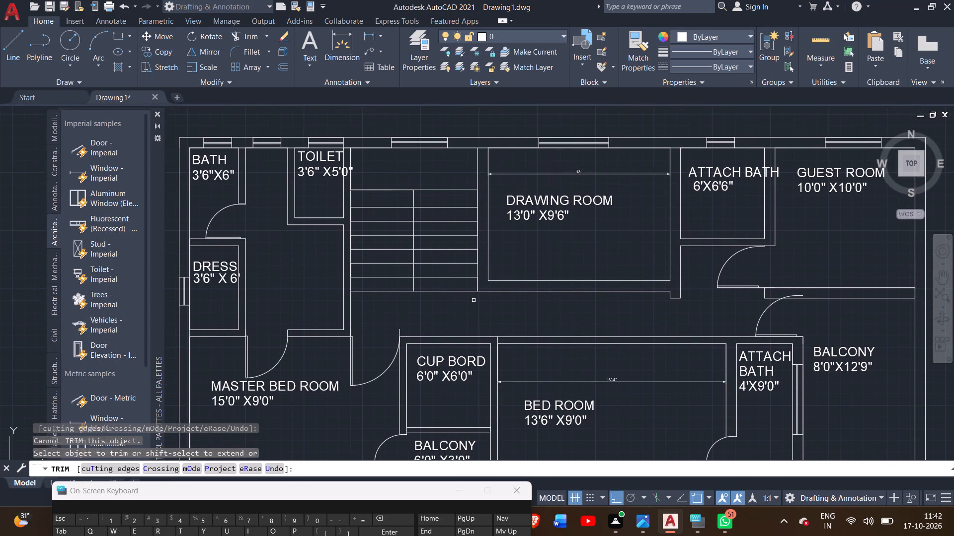
{"action": "scroll", "coordinate": [472, 300], "scroll_direction": "down", "scroll_amount": 1}
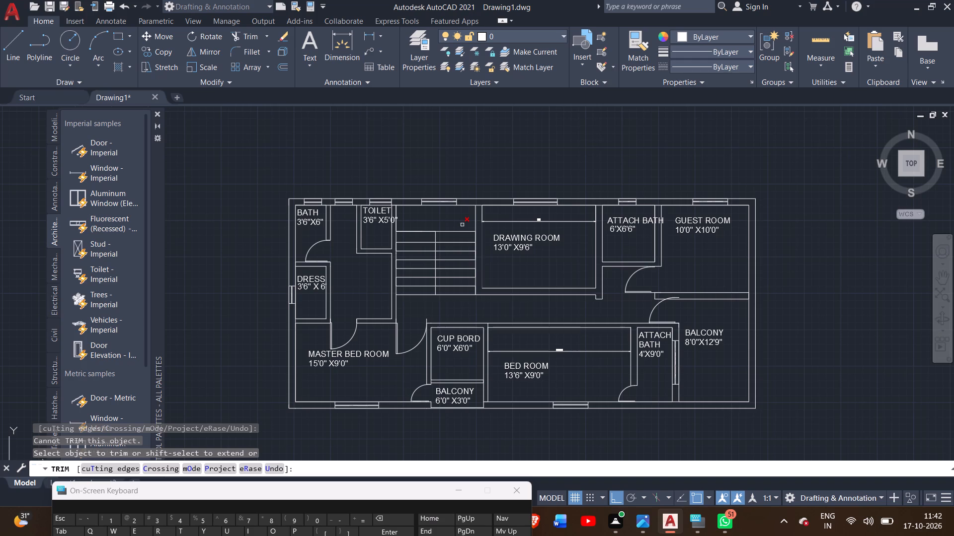
{"action": "middle_click_drag", "start_coordinate": [439, 160], "coordinate": [454, 322]}
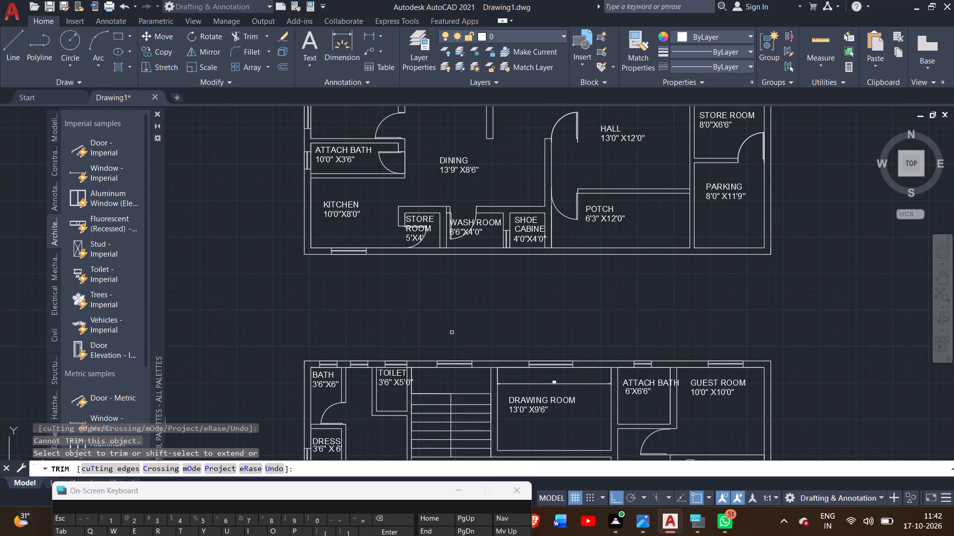
{"action": "scroll", "coordinate": [441, 325], "scroll_direction": "down", "scroll_amount": 2}
{"action": "scroll", "coordinate": [442, 319], "scroll_direction": "up", "scroll_amount": 2}
{"action": "middle_click_drag", "start_coordinate": [442, 319], "coordinate": [444, 318]}
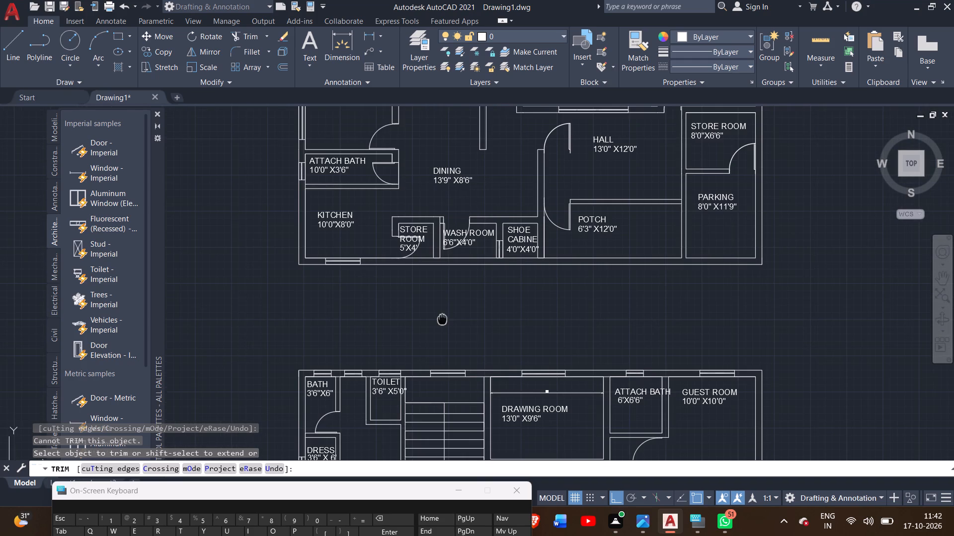
Look over the area between the two floor plans and the lower plan's rooms for openings still missing.
{"action": "middle_click_drag", "start_coordinate": [444, 318], "coordinate": [446, 236]}
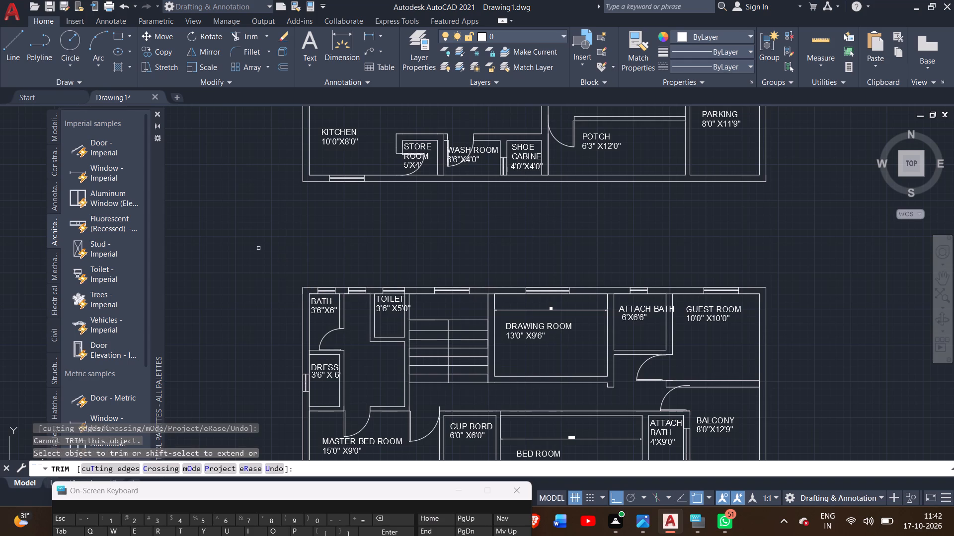
{"action": "right_click", "coordinate": [247, 197]}
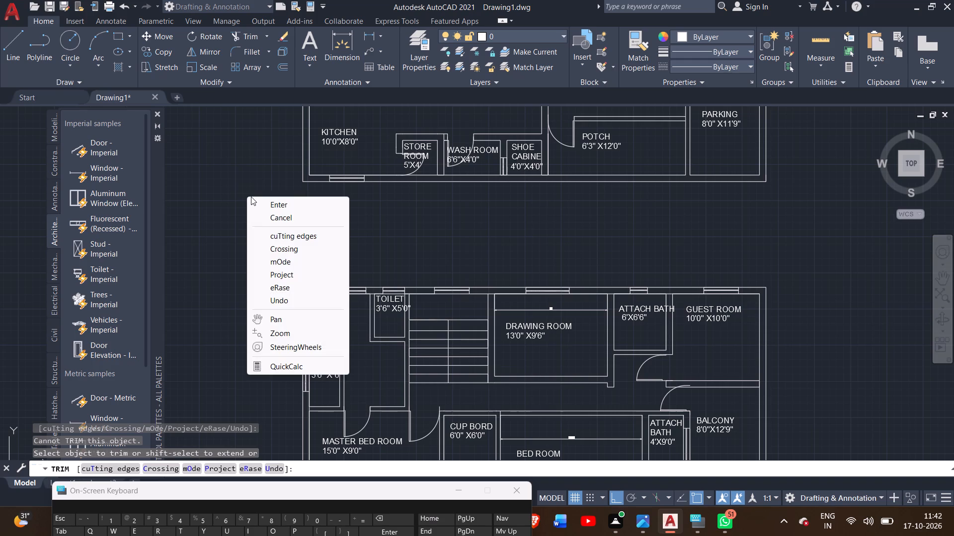
{"action": "left_click", "coordinate": [262, 206]}
{"action": "middle_click_drag", "start_coordinate": [257, 203], "coordinate": [263, 210]}
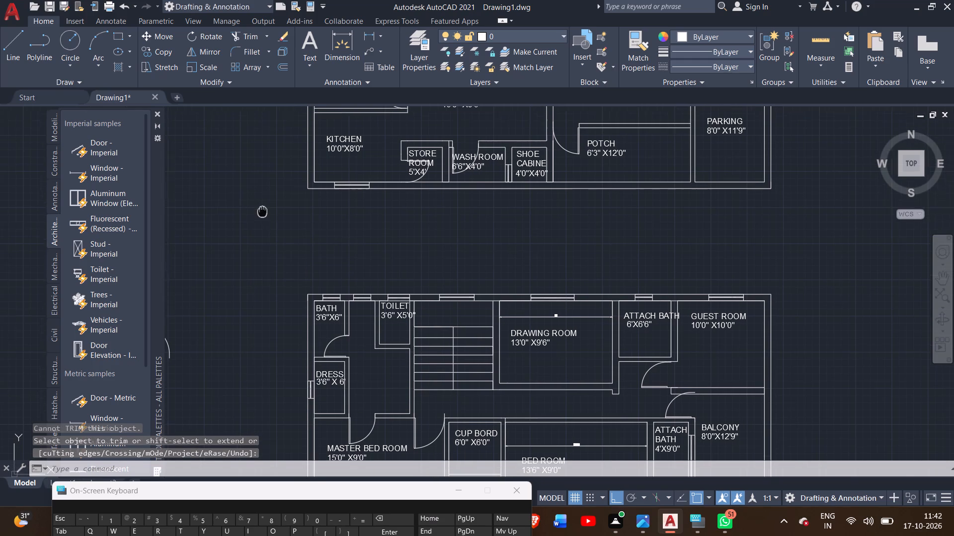
{"action": "middle_click_drag", "start_coordinate": [263, 210], "coordinate": [269, 218]}
{"action": "middle_click_drag", "start_coordinate": [235, 213], "coordinate": [266, 223]}
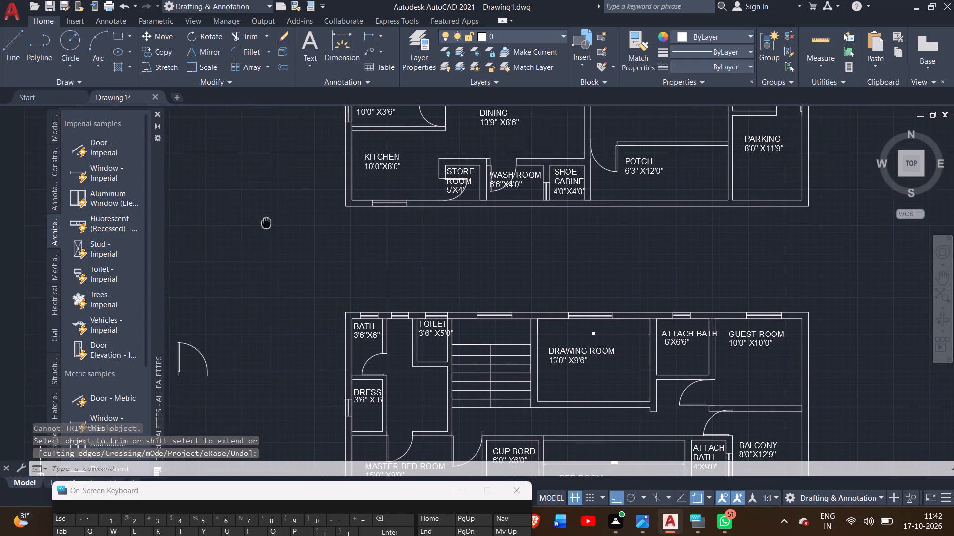
{"action": "middle_click_drag", "start_coordinate": [266, 223], "coordinate": [267, 223]}
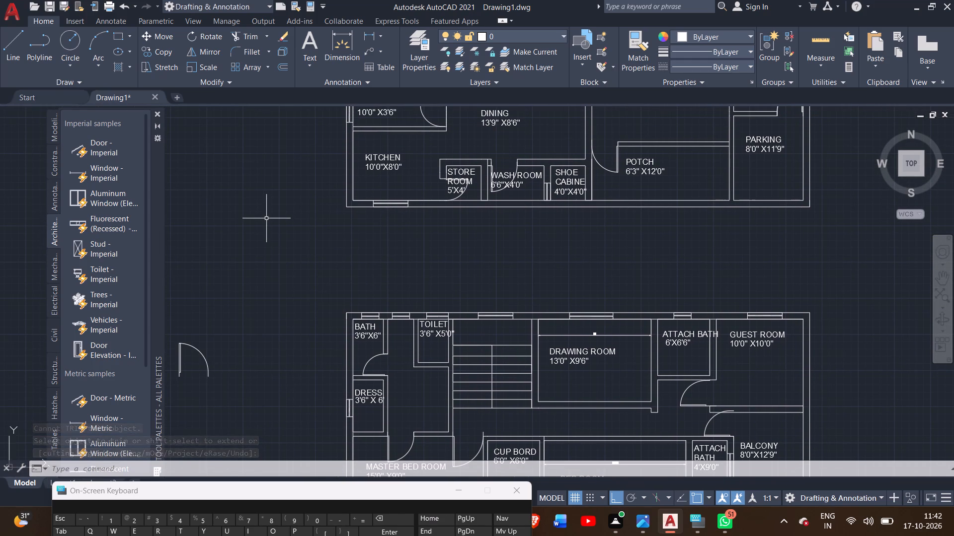
{"action": "middle_click_drag", "start_coordinate": [281, 222], "coordinate": [269, 282]}
{"action": "middle_click_drag", "start_coordinate": [270, 279], "coordinate": [267, 278]}
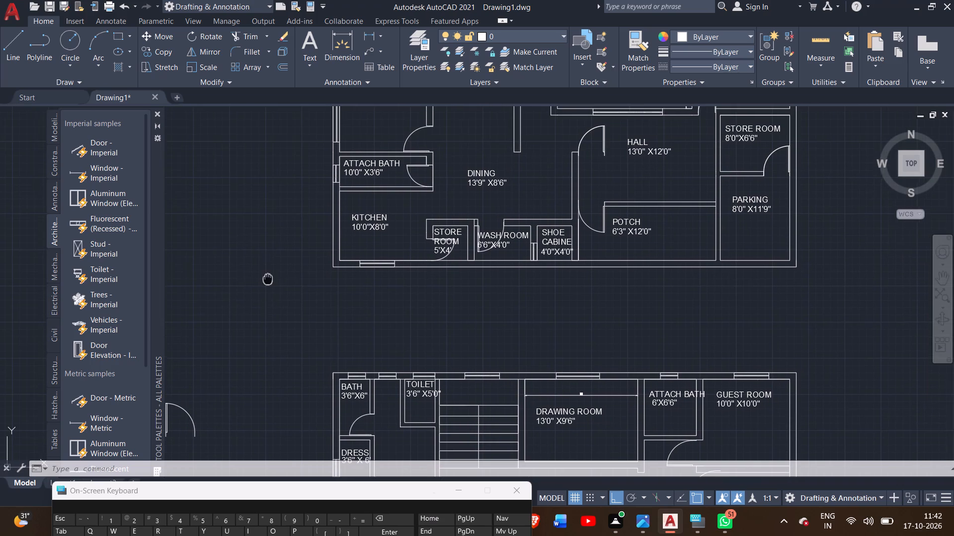
{"action": "middle_click_drag", "start_coordinate": [267, 278], "coordinate": [251, 253]}
{"action": "middle_click_drag", "start_coordinate": [269, 291], "coordinate": [254, 230]}
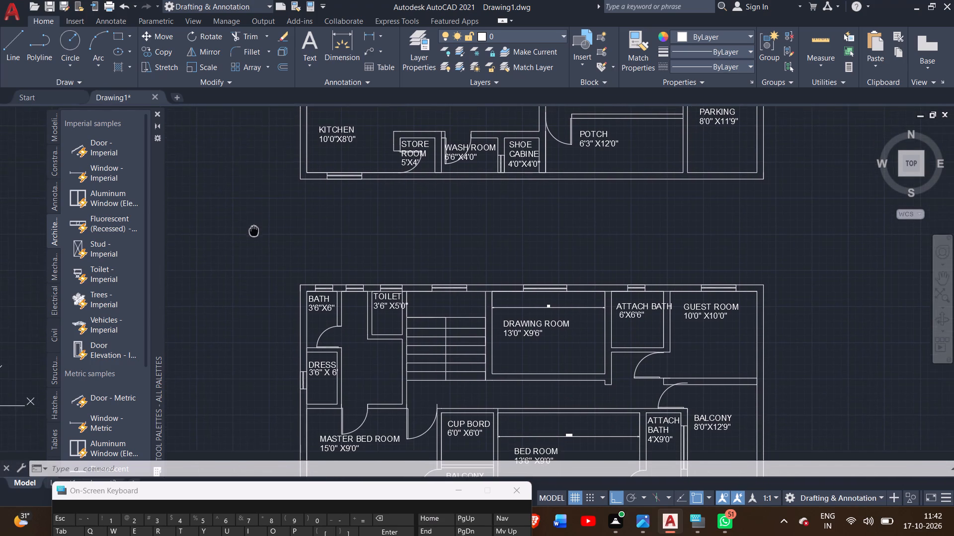
{"action": "middle_click_drag", "start_coordinate": [254, 230], "coordinate": [253, 239]}
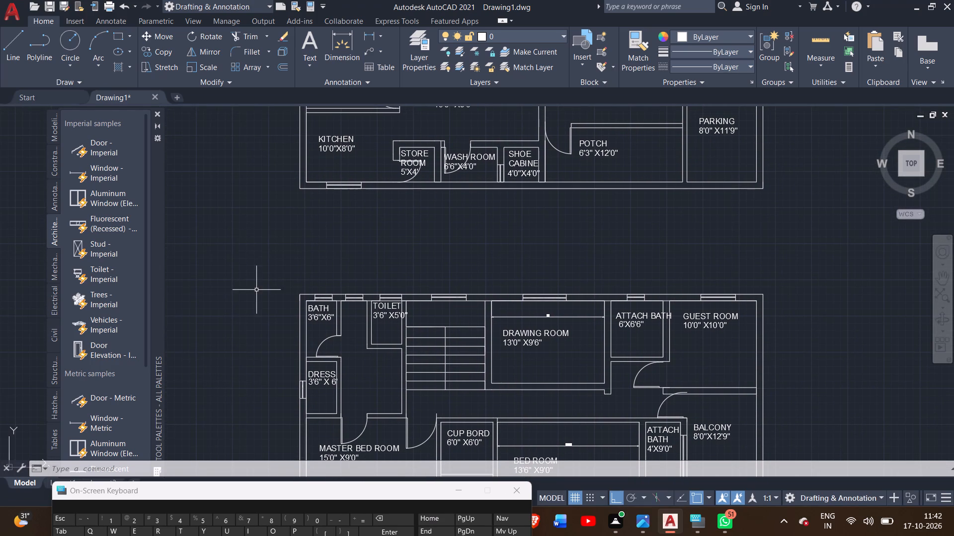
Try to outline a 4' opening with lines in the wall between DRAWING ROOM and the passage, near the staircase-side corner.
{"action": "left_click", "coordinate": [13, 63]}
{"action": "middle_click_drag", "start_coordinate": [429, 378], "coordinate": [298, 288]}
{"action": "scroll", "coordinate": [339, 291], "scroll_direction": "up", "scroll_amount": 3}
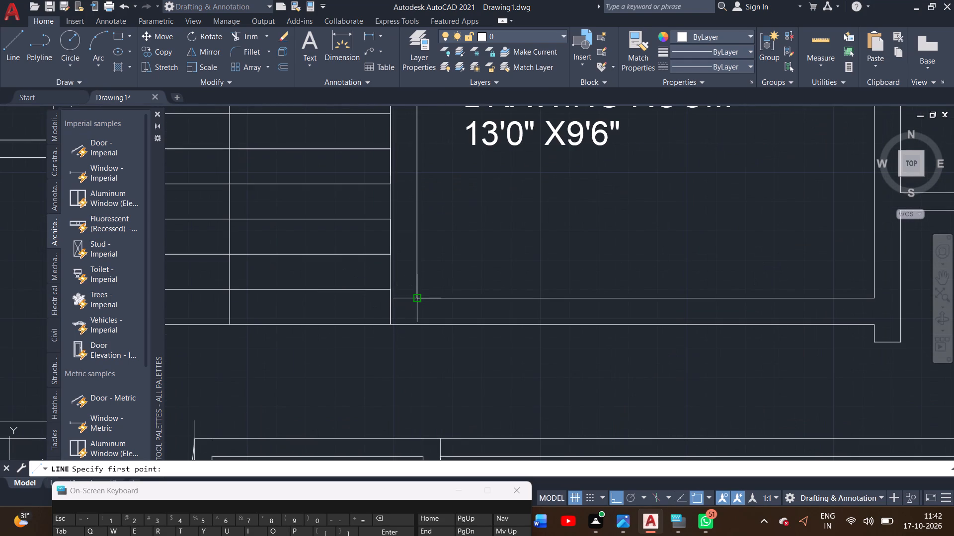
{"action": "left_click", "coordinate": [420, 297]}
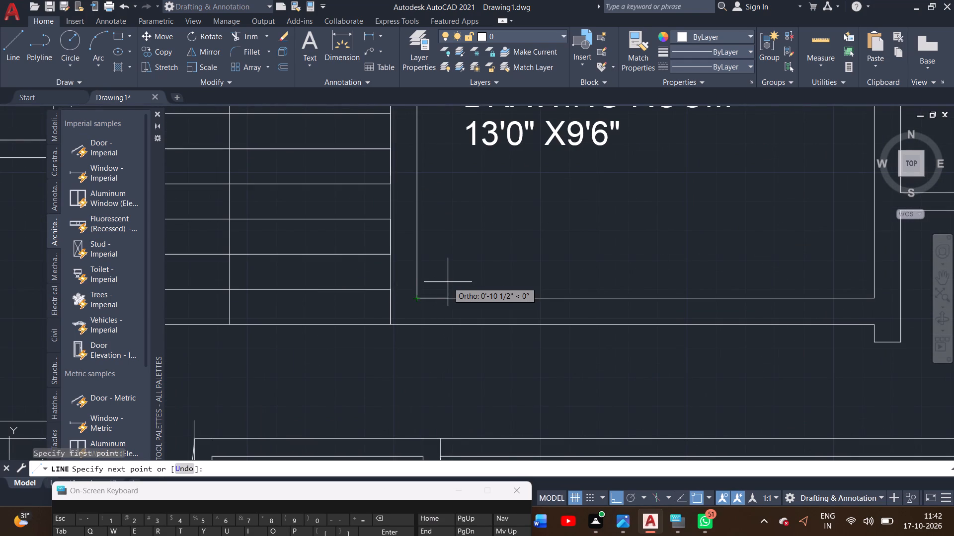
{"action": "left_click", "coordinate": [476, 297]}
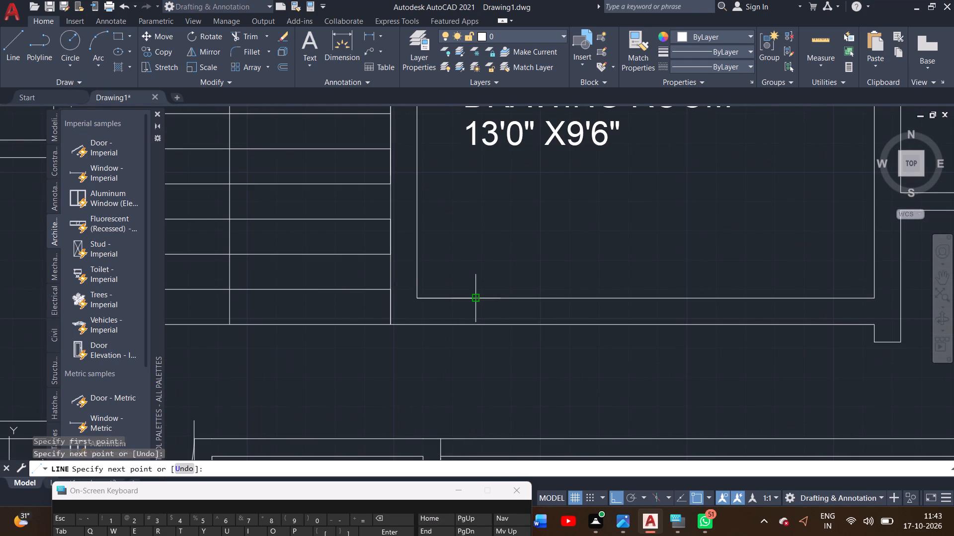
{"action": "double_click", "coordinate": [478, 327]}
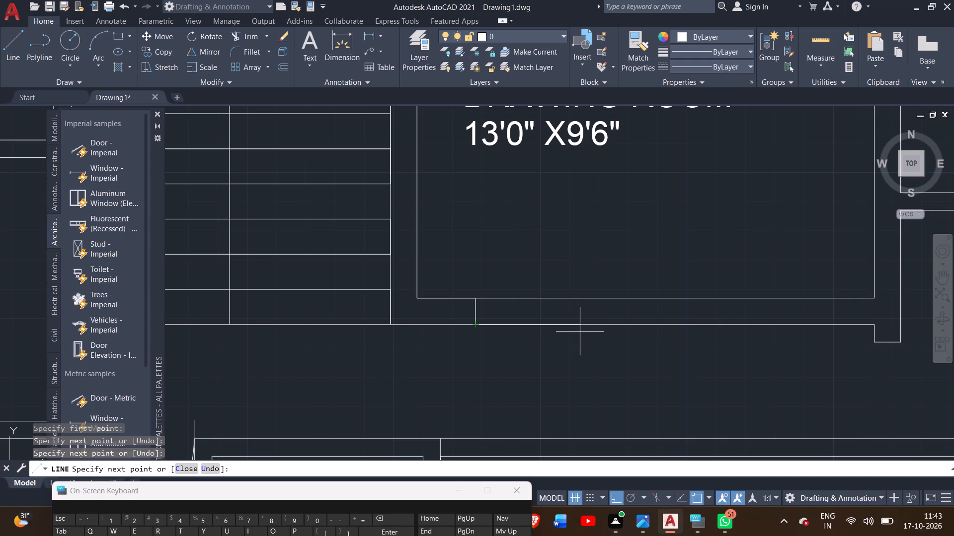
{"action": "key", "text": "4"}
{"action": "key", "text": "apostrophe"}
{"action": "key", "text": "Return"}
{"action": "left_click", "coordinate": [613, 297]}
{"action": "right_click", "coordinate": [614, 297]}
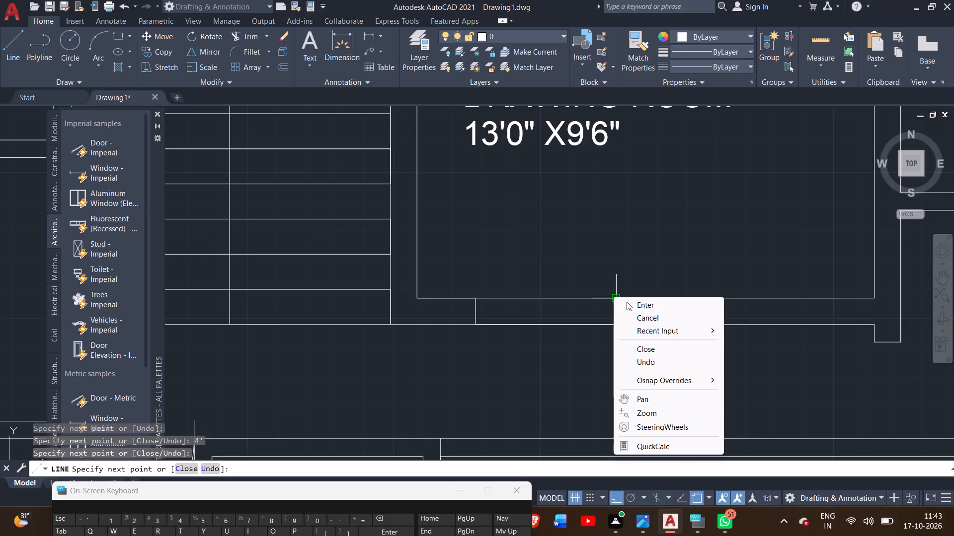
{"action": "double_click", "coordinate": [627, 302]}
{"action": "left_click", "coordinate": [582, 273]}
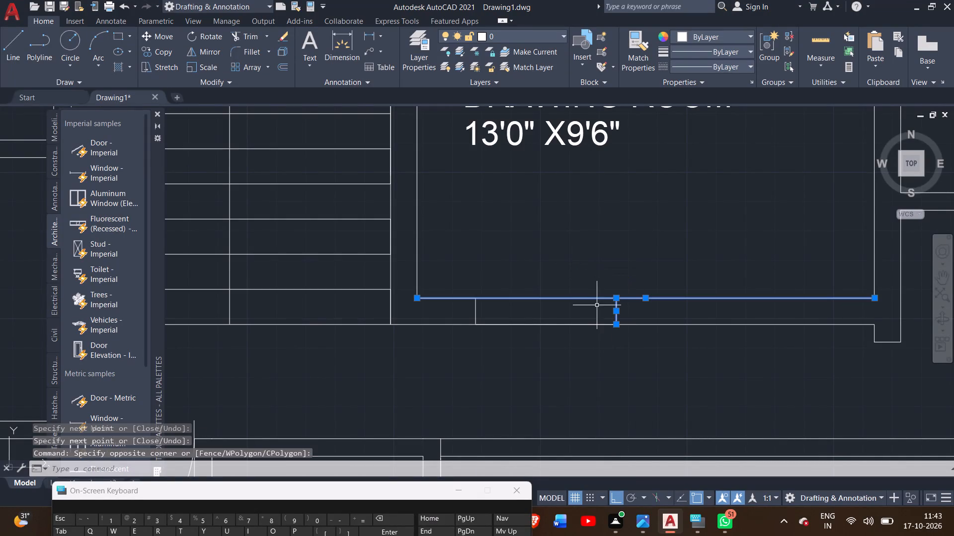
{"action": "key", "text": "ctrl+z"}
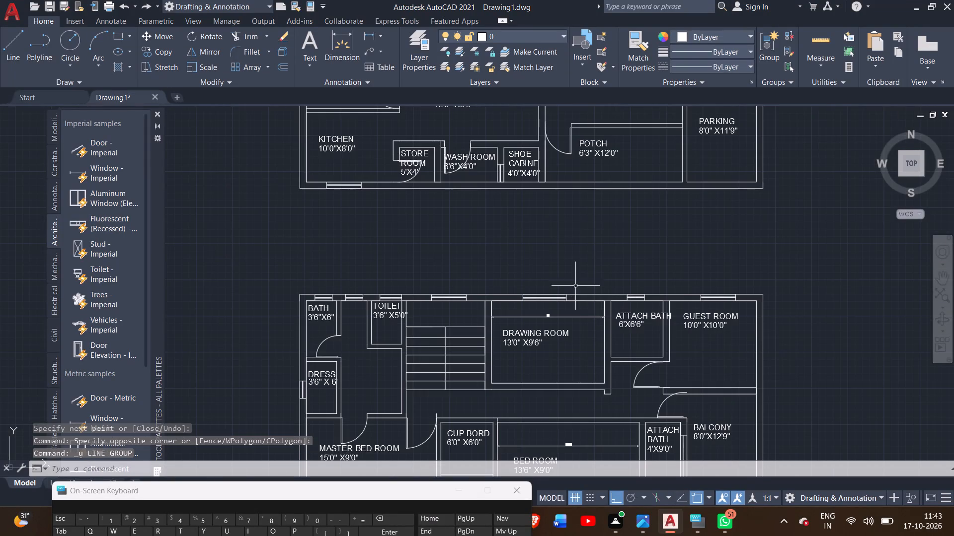
Draw lines from DRAWING ROOM's staircase-side inner corner along the passage wall, outlining a 4' opening with jambs across the wall.
{"action": "middle_click_drag", "start_coordinate": [558, 252], "coordinate": [546, 242]}
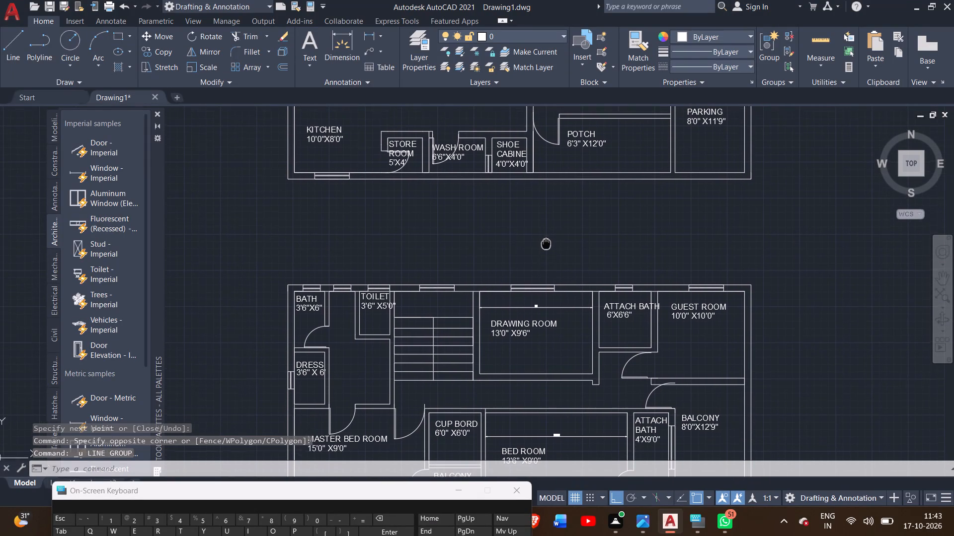
{"action": "middle_click_drag", "start_coordinate": [533, 320], "coordinate": [528, 262]}
{"action": "scroll", "coordinate": [537, 320], "scroll_direction": "up", "scroll_amount": 1}
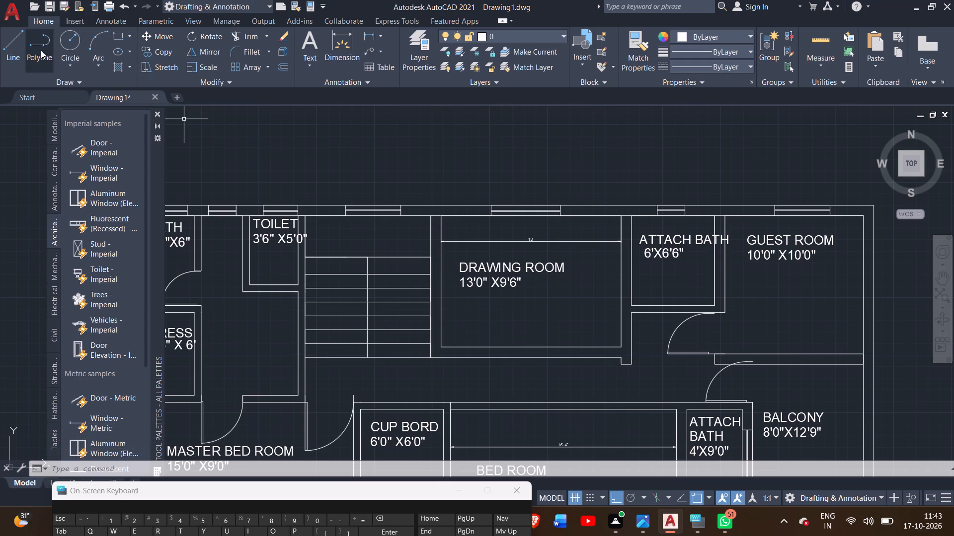
{"action": "left_click", "coordinate": [21, 52]}
{"action": "scroll", "coordinate": [448, 355], "scroll_direction": "up", "scroll_amount": 2}
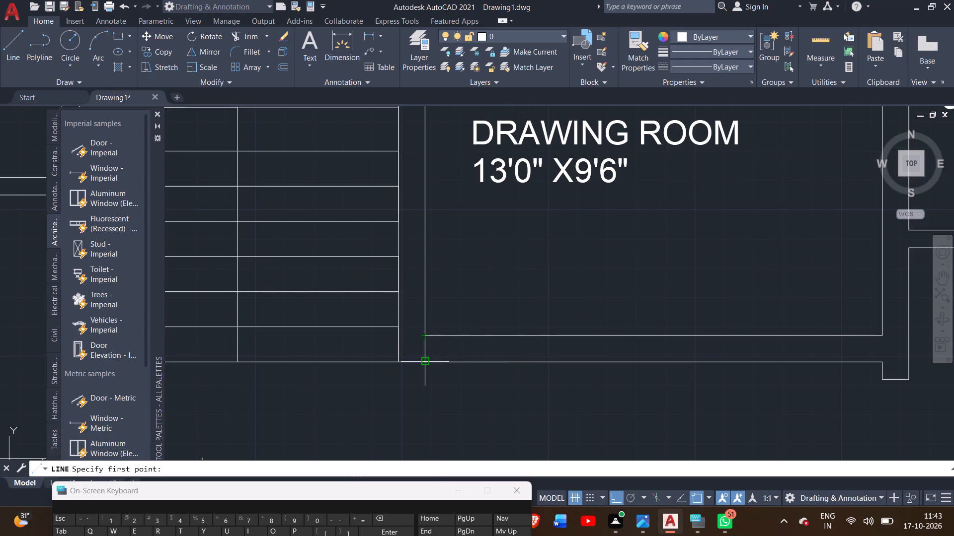
{"action": "left_click", "coordinate": [426, 339]}
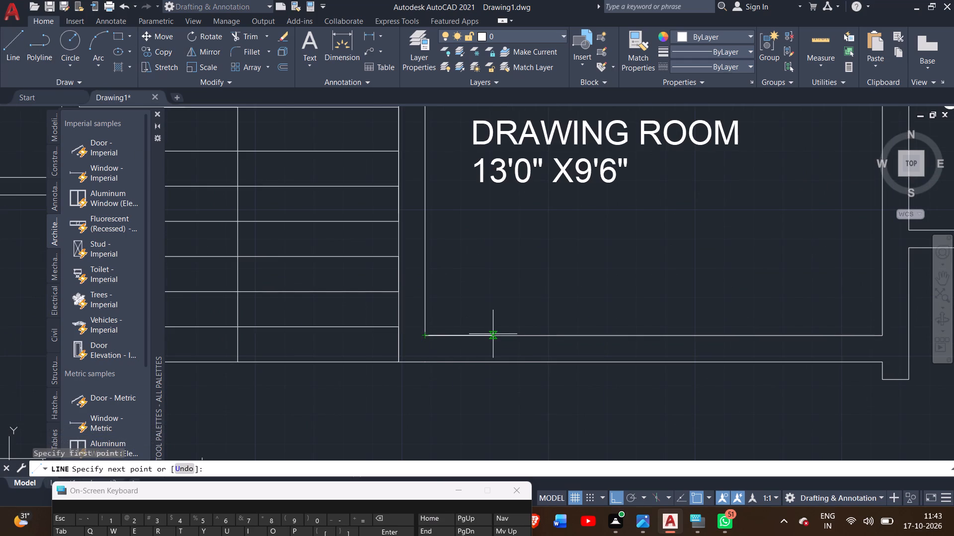
{"action": "left_click", "coordinate": [493, 334]}
{"action": "type", "text": "4'"}
{"action": "key", "text": "Return"}
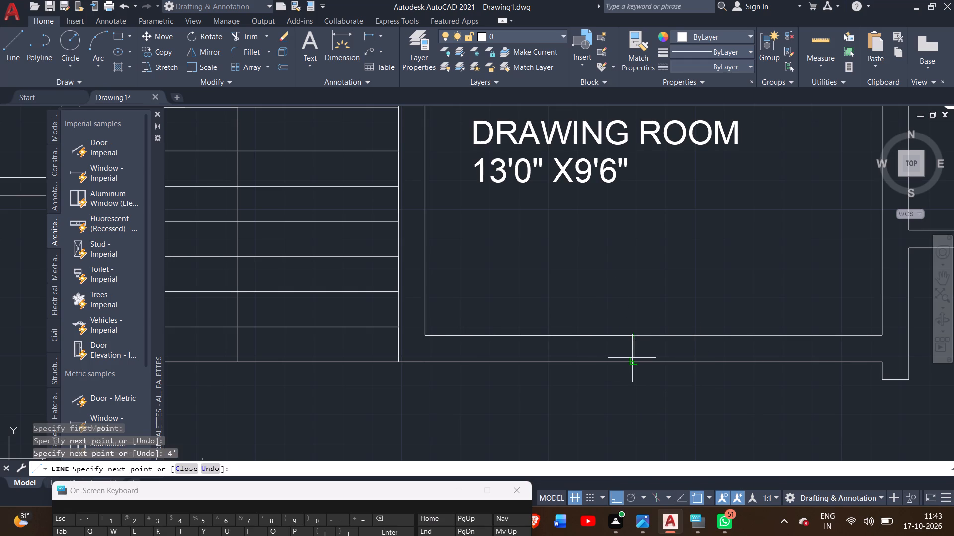
{"action": "scroll", "coordinate": [632, 358], "scroll_direction": "up", "scroll_amount": 2}
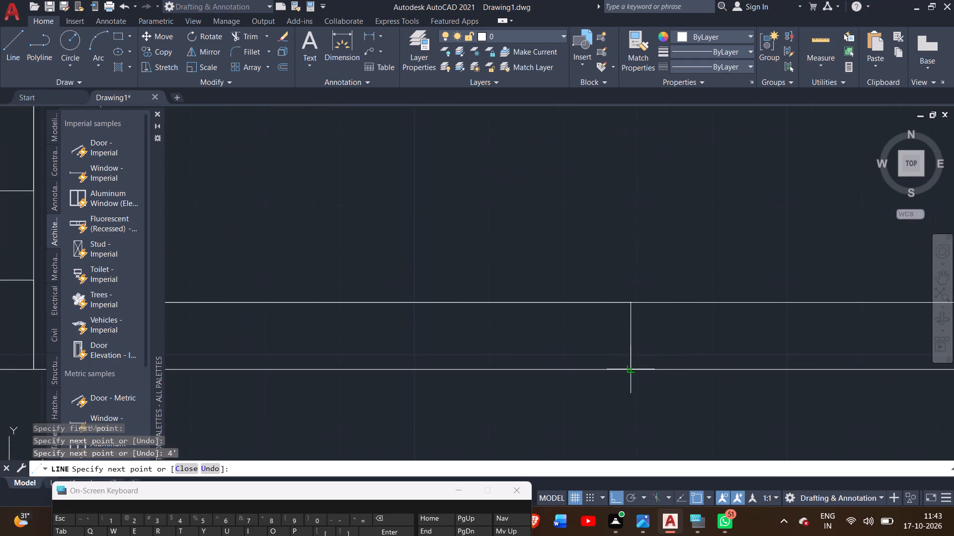
{"action": "left_click", "coordinate": [630, 368]}
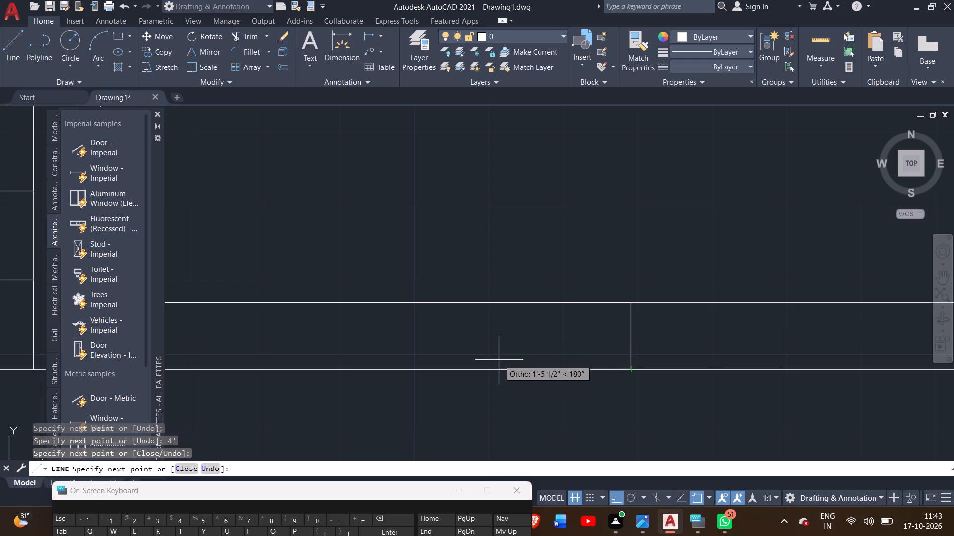
{"action": "type", "text": "4'"}
{"action": "key", "text": "Return"}
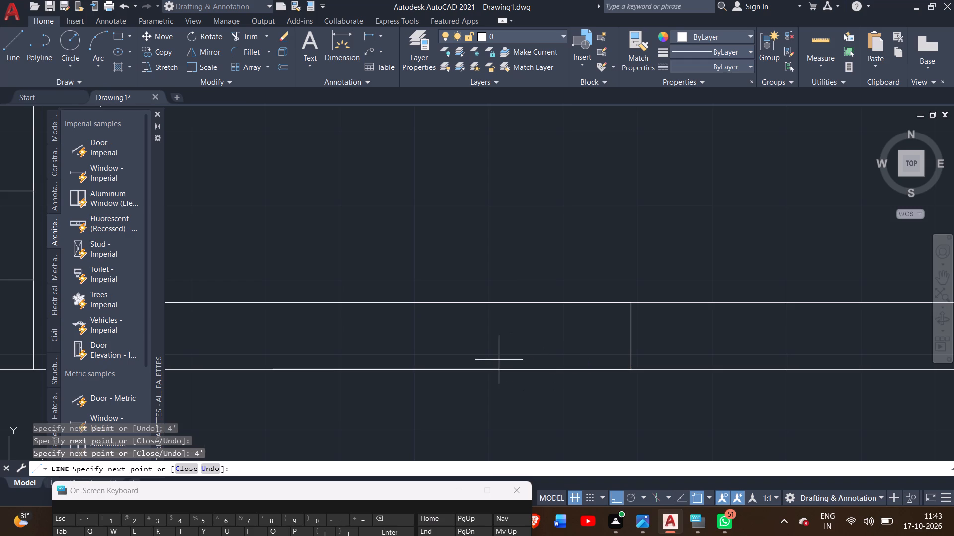
{"action": "middle_click_drag", "start_coordinate": [325, 335], "coordinate": [408, 344]}
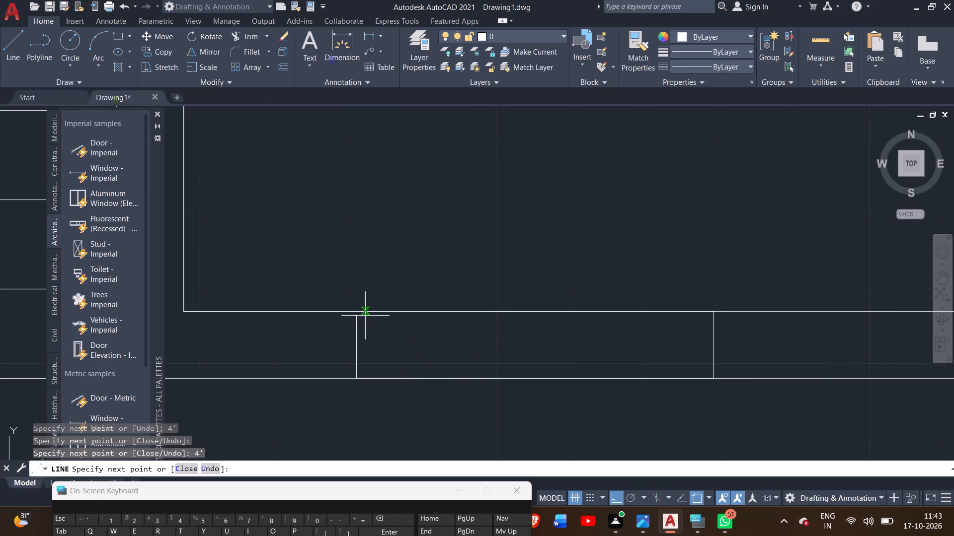
{"action": "left_click", "coordinate": [358, 313]}
{"action": "right_click", "coordinate": [355, 311]}
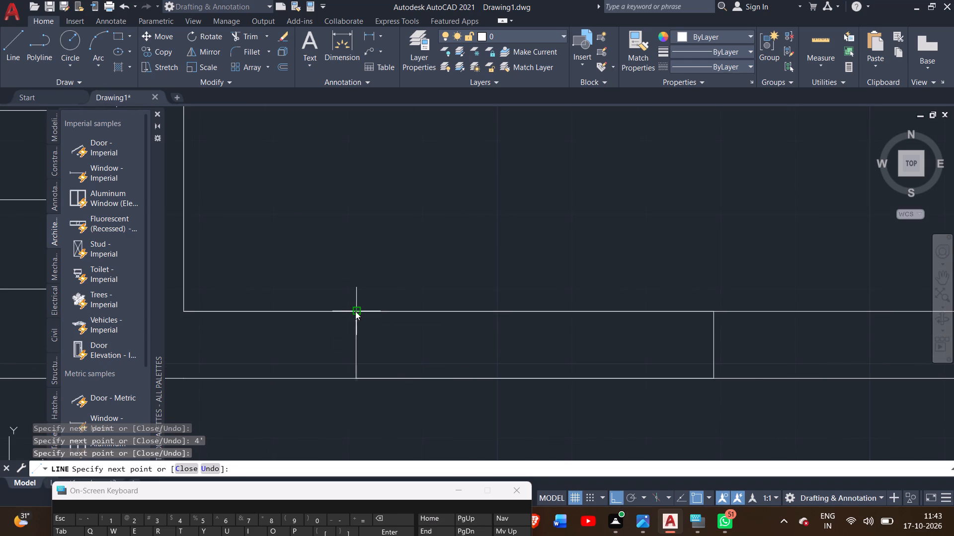
{"action": "left_click", "coordinate": [366, 318]}
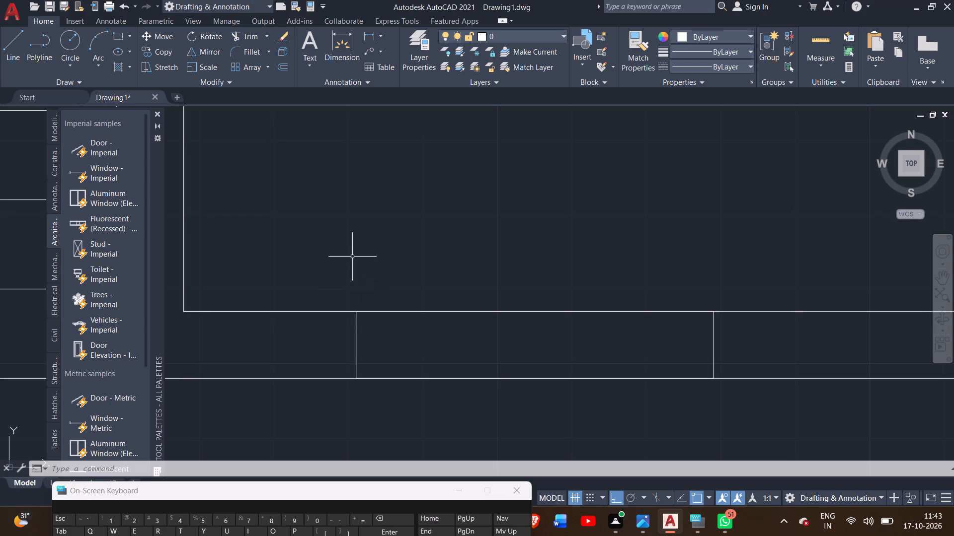
Trim the wall lines between the two jambs to clear the 4' opening between DRAWING ROOM and the passage.
{"action": "double_click", "coordinate": [240, 40]}
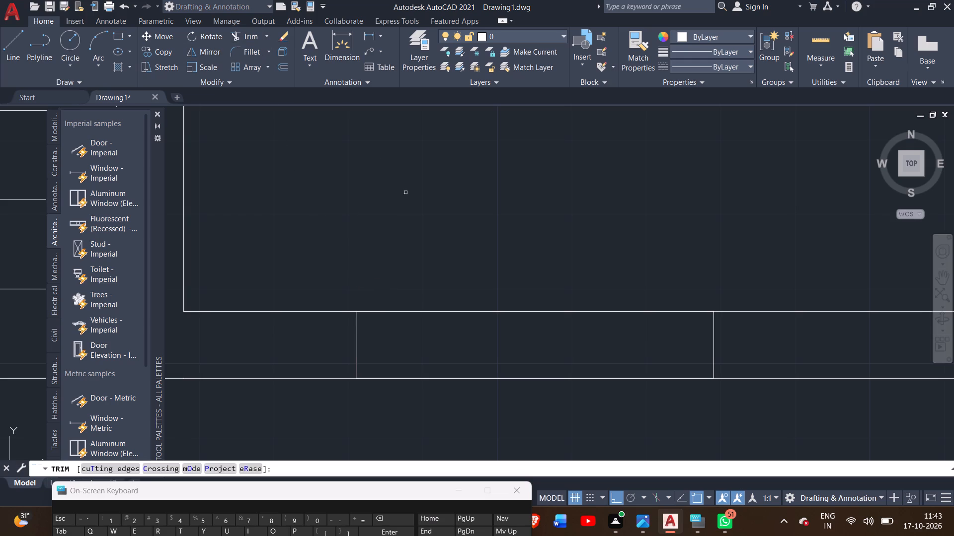
{"action": "left_click_drag", "start_coordinate": [459, 223], "coordinate": [484, 406]}
{"action": "left_click", "coordinate": [484, 406]}
{"action": "scroll", "coordinate": [489, 395], "scroll_direction": "down", "scroll_amount": 3}
{"action": "middle_click_drag", "start_coordinate": [490, 387], "coordinate": [506, 335]}
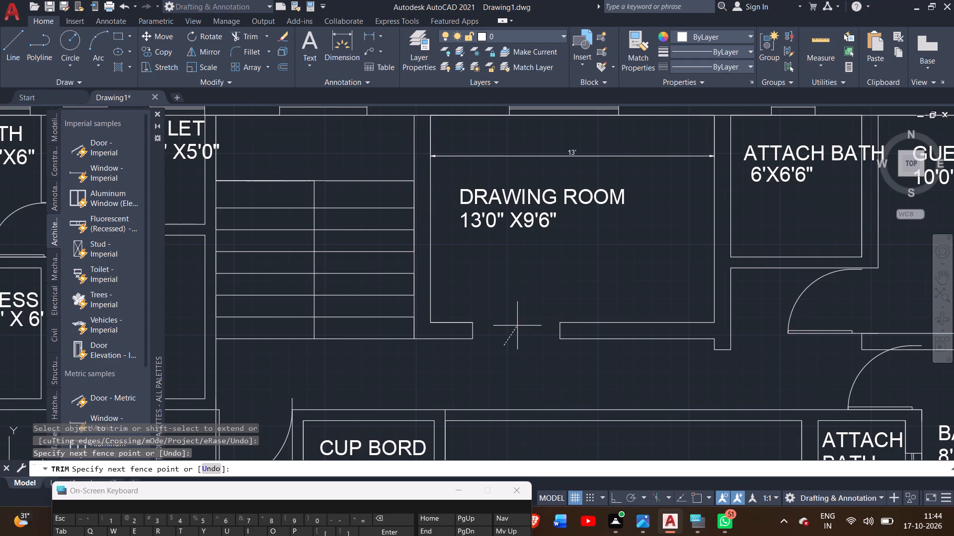
{"action": "double_click", "coordinate": [537, 356]}
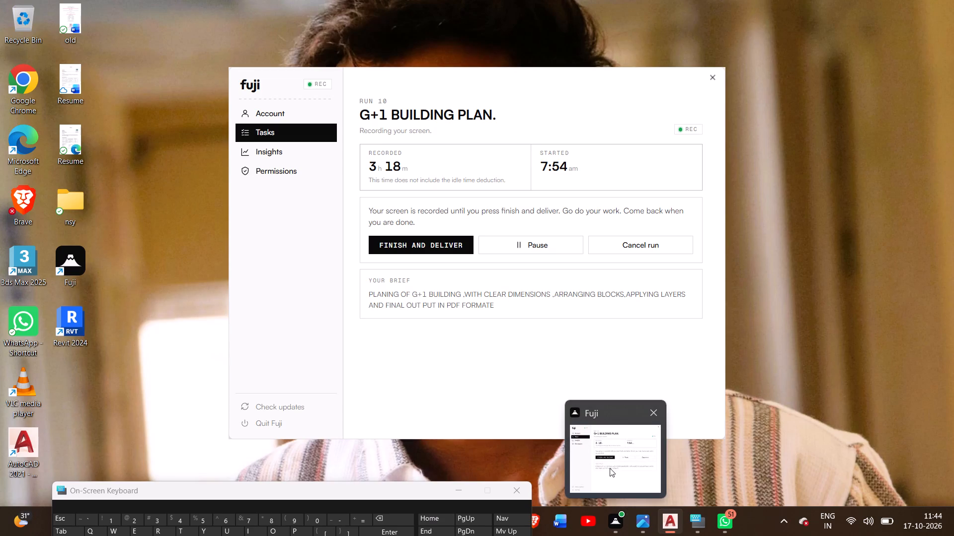
{"action": "right_click", "coordinate": [515, 356]}
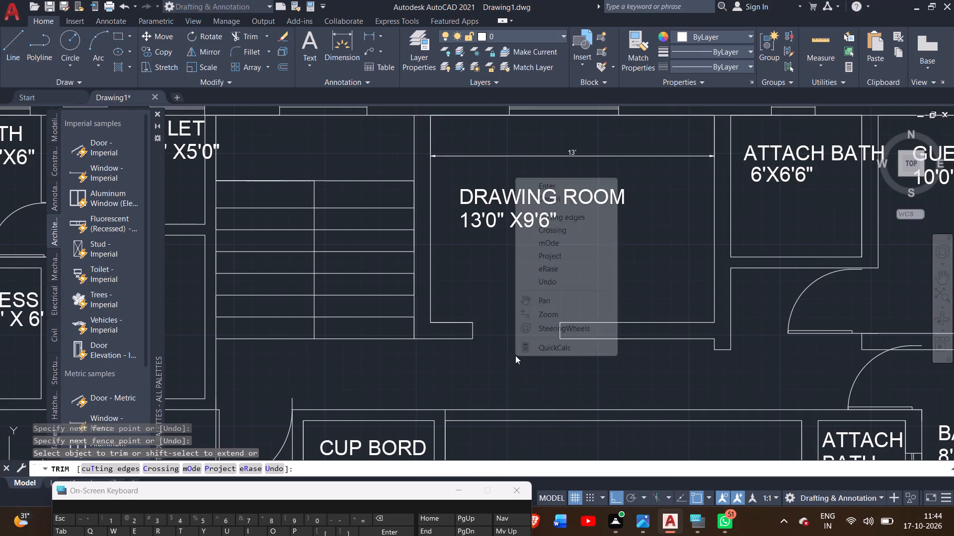
{"action": "double_click", "coordinate": [515, 355]}
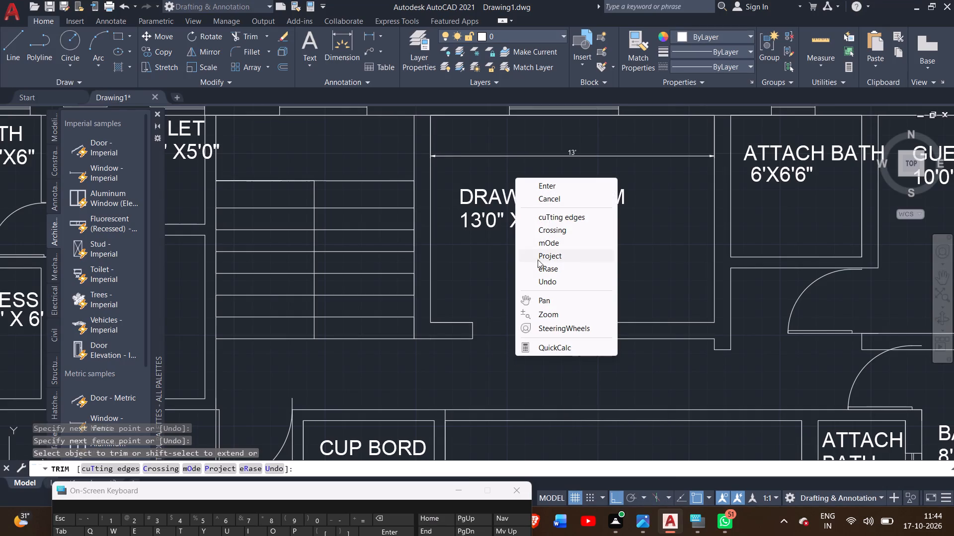
{"action": "left_click", "coordinate": [565, 183]}
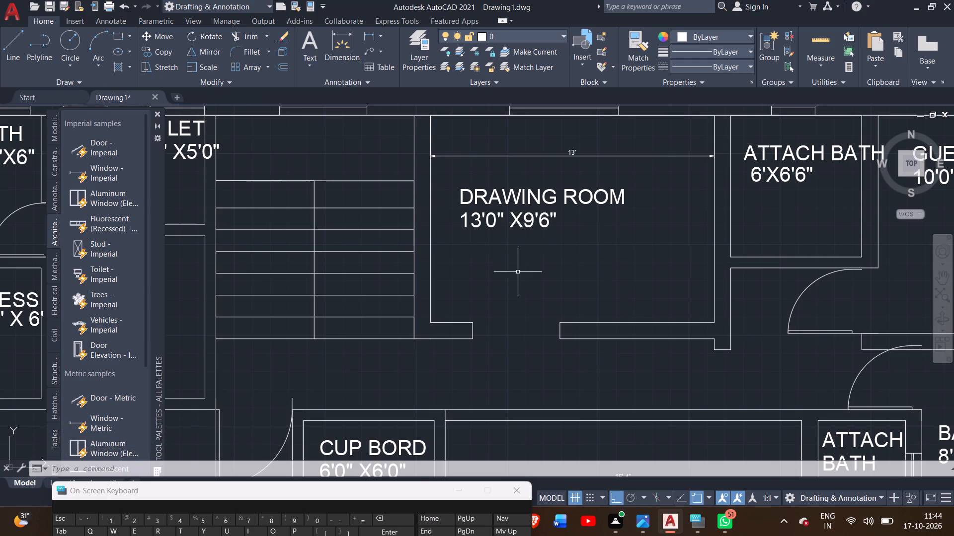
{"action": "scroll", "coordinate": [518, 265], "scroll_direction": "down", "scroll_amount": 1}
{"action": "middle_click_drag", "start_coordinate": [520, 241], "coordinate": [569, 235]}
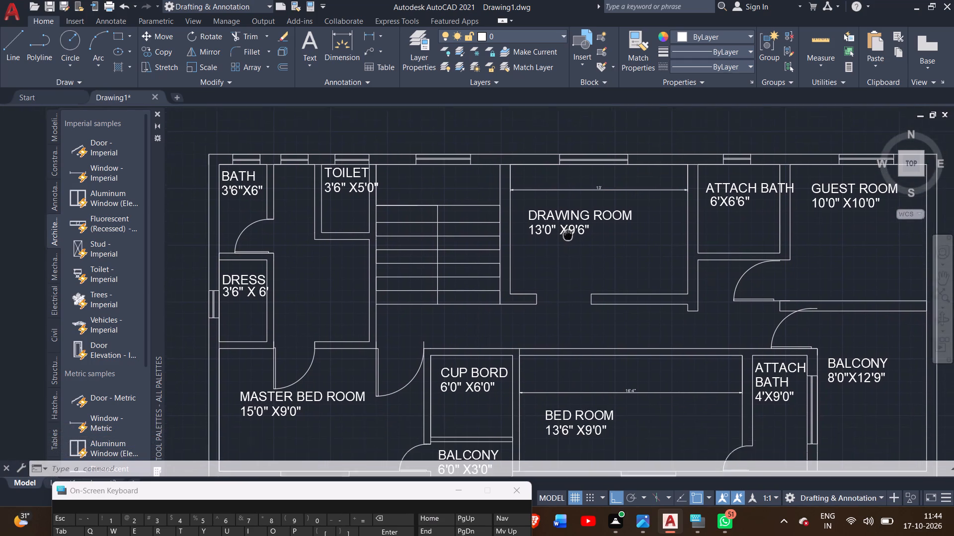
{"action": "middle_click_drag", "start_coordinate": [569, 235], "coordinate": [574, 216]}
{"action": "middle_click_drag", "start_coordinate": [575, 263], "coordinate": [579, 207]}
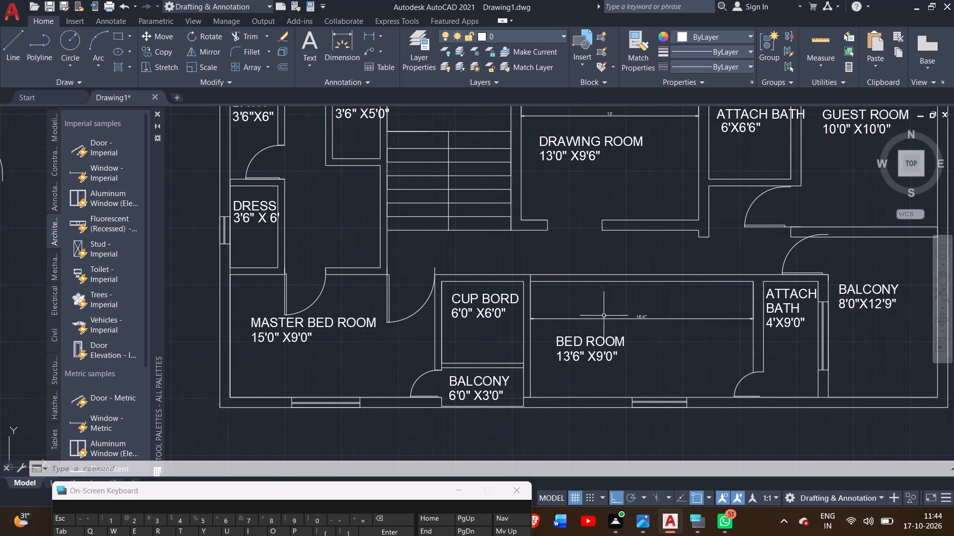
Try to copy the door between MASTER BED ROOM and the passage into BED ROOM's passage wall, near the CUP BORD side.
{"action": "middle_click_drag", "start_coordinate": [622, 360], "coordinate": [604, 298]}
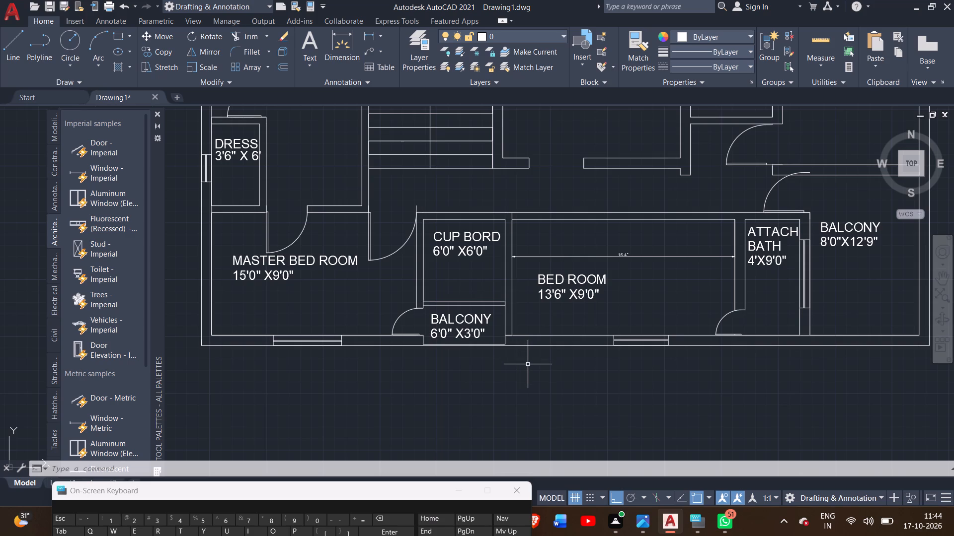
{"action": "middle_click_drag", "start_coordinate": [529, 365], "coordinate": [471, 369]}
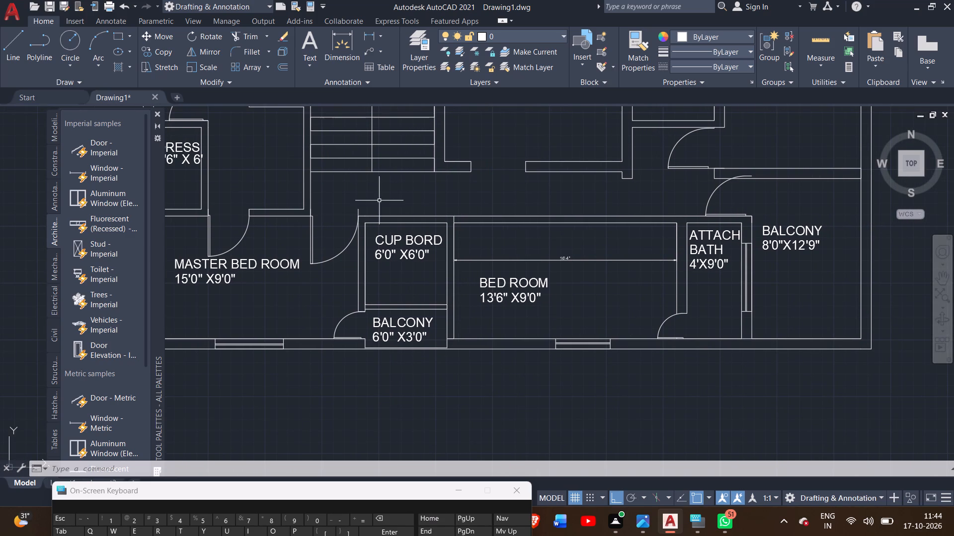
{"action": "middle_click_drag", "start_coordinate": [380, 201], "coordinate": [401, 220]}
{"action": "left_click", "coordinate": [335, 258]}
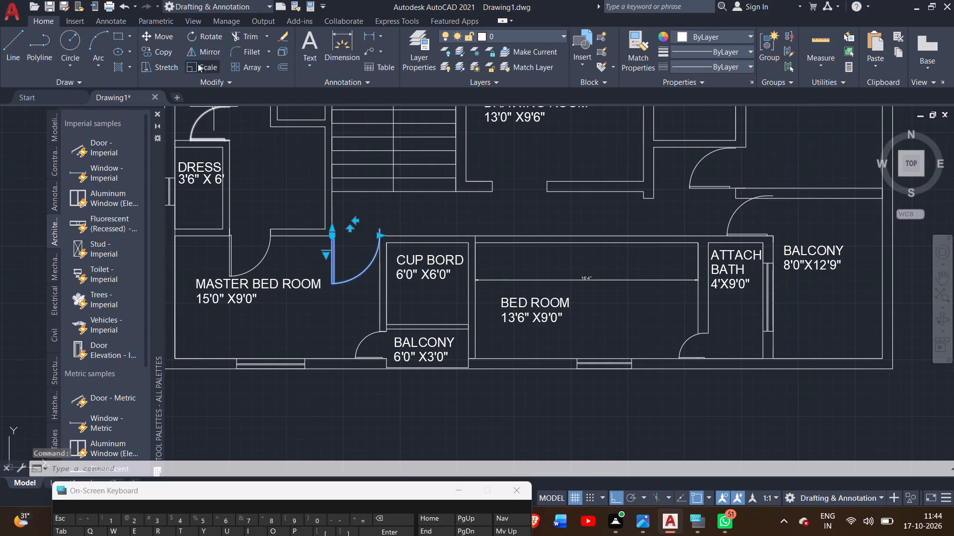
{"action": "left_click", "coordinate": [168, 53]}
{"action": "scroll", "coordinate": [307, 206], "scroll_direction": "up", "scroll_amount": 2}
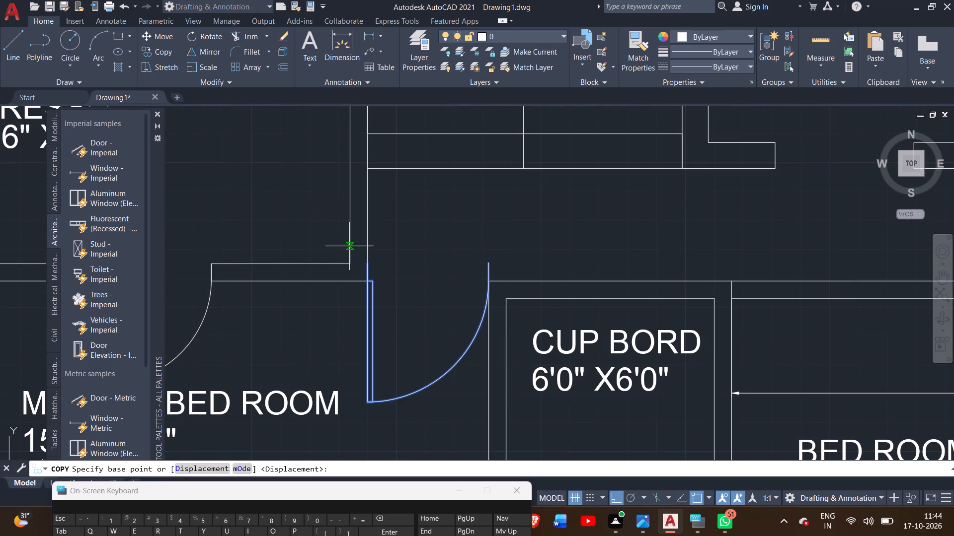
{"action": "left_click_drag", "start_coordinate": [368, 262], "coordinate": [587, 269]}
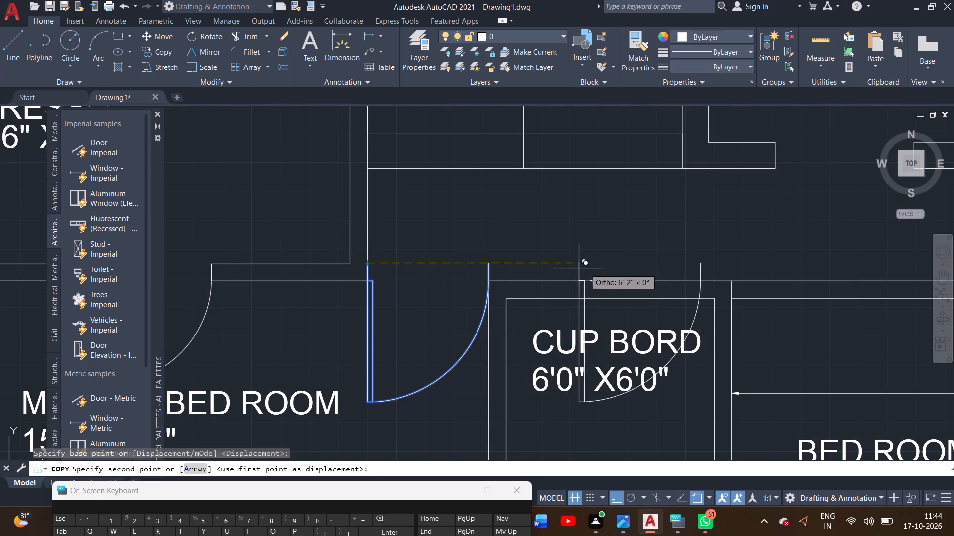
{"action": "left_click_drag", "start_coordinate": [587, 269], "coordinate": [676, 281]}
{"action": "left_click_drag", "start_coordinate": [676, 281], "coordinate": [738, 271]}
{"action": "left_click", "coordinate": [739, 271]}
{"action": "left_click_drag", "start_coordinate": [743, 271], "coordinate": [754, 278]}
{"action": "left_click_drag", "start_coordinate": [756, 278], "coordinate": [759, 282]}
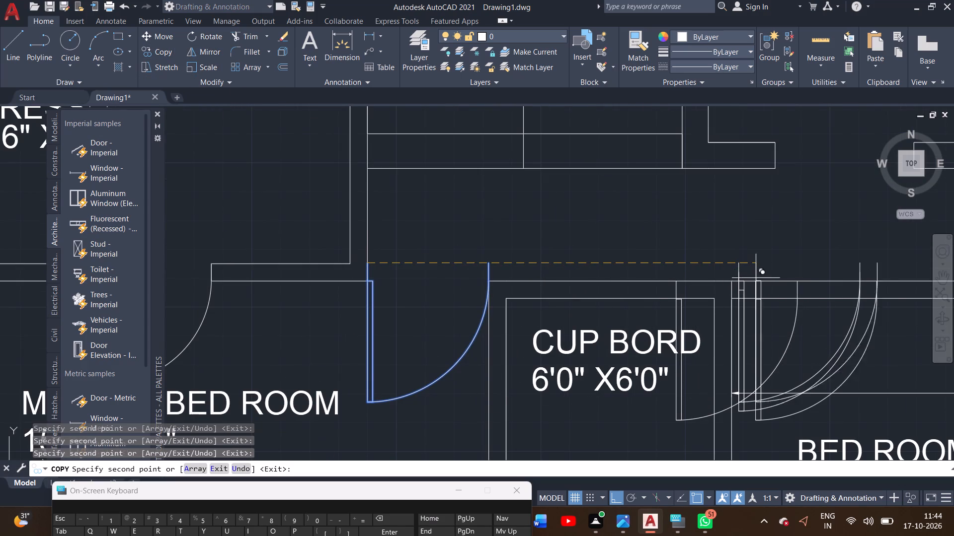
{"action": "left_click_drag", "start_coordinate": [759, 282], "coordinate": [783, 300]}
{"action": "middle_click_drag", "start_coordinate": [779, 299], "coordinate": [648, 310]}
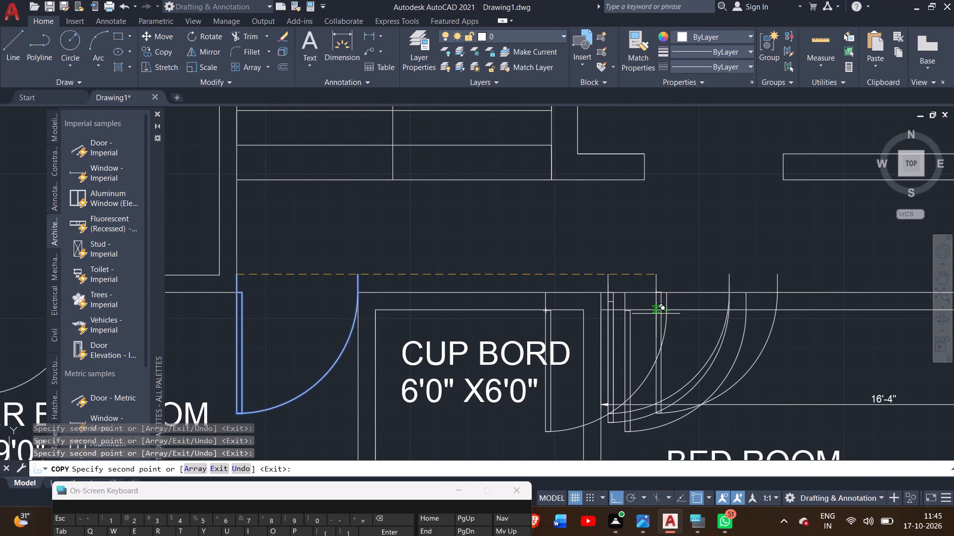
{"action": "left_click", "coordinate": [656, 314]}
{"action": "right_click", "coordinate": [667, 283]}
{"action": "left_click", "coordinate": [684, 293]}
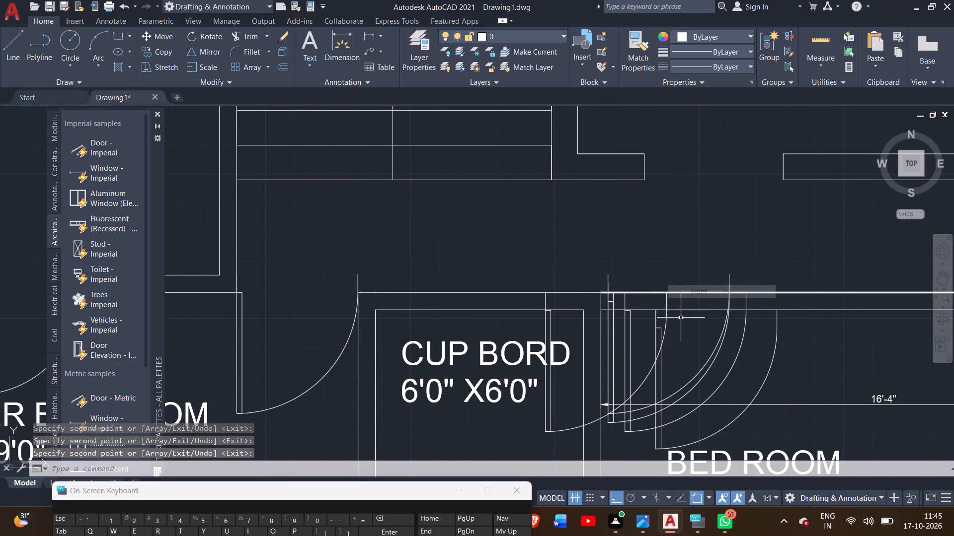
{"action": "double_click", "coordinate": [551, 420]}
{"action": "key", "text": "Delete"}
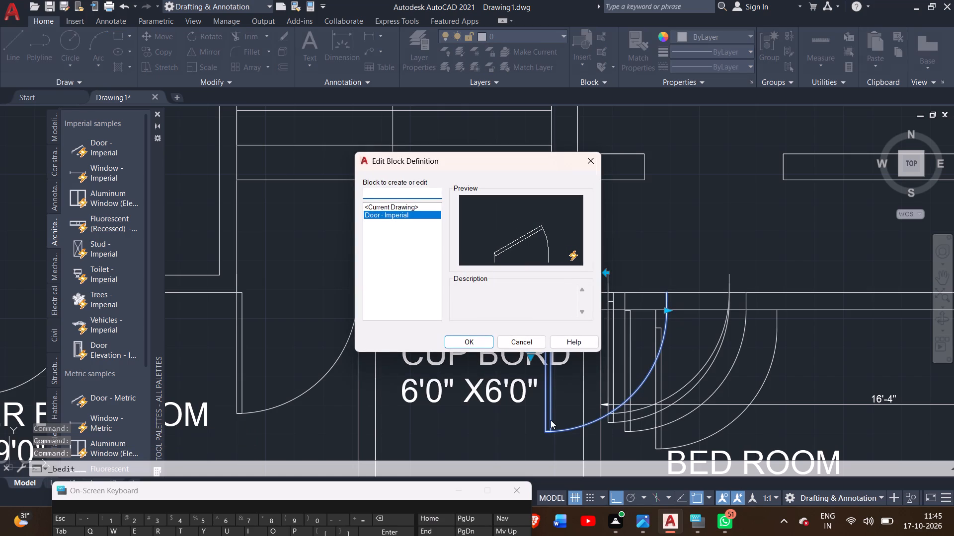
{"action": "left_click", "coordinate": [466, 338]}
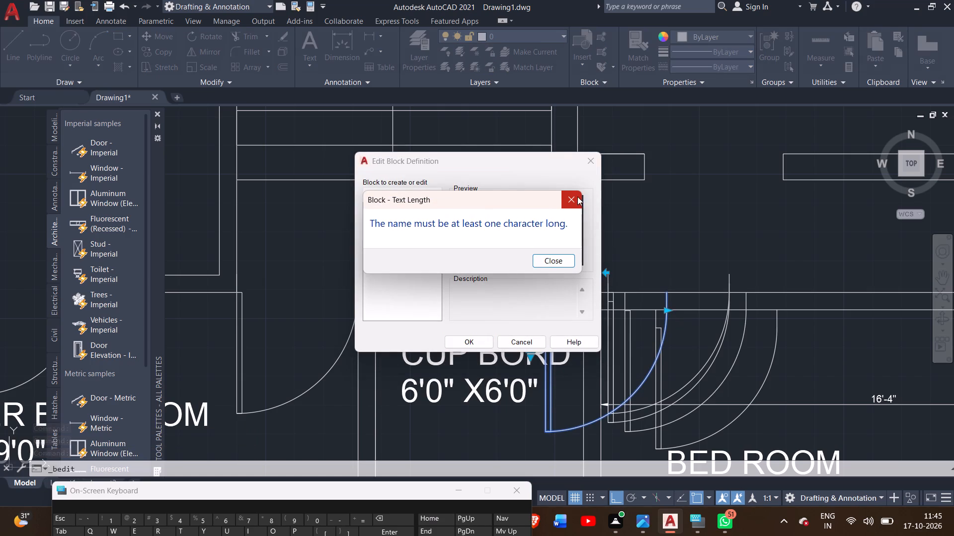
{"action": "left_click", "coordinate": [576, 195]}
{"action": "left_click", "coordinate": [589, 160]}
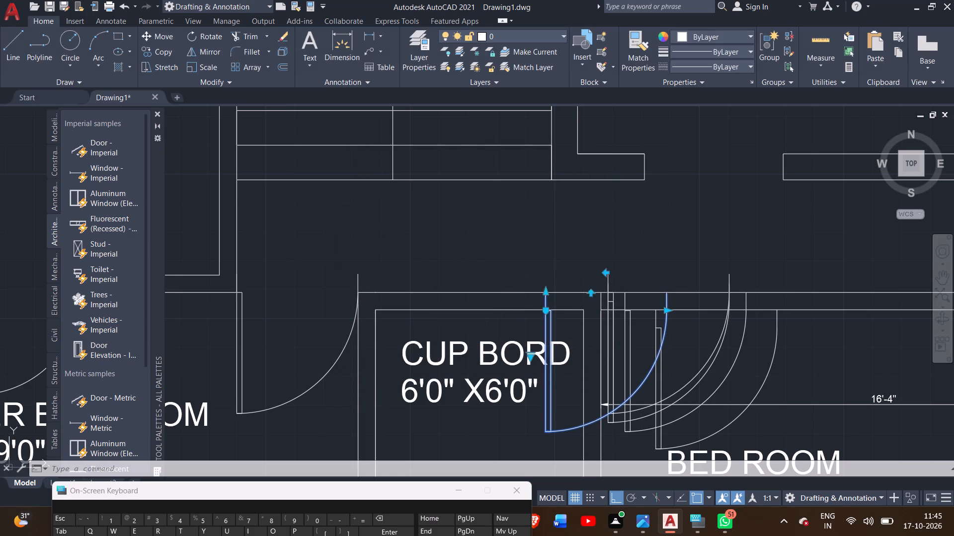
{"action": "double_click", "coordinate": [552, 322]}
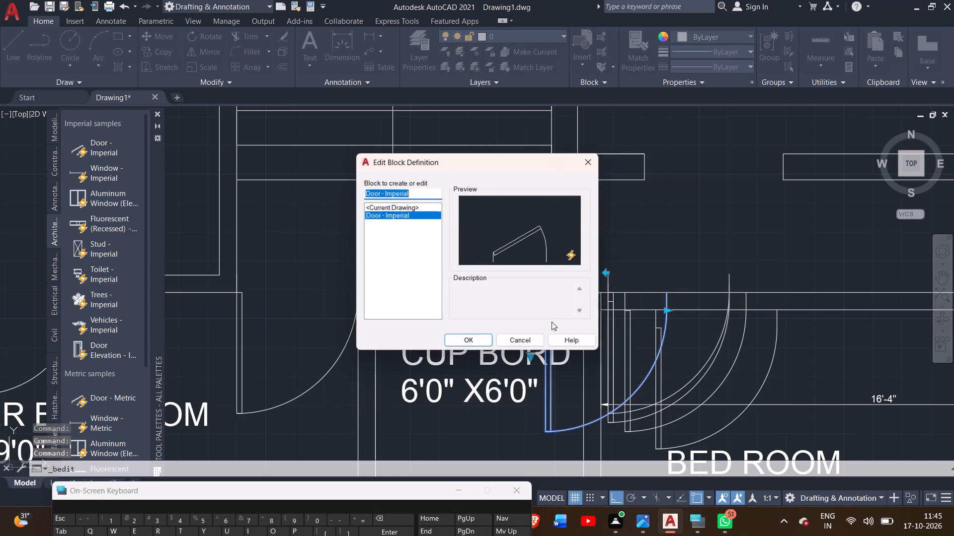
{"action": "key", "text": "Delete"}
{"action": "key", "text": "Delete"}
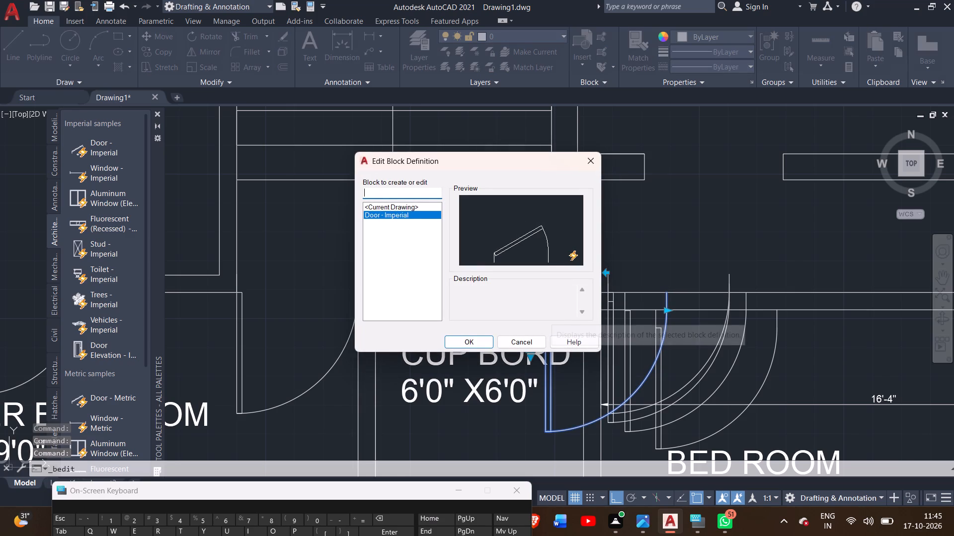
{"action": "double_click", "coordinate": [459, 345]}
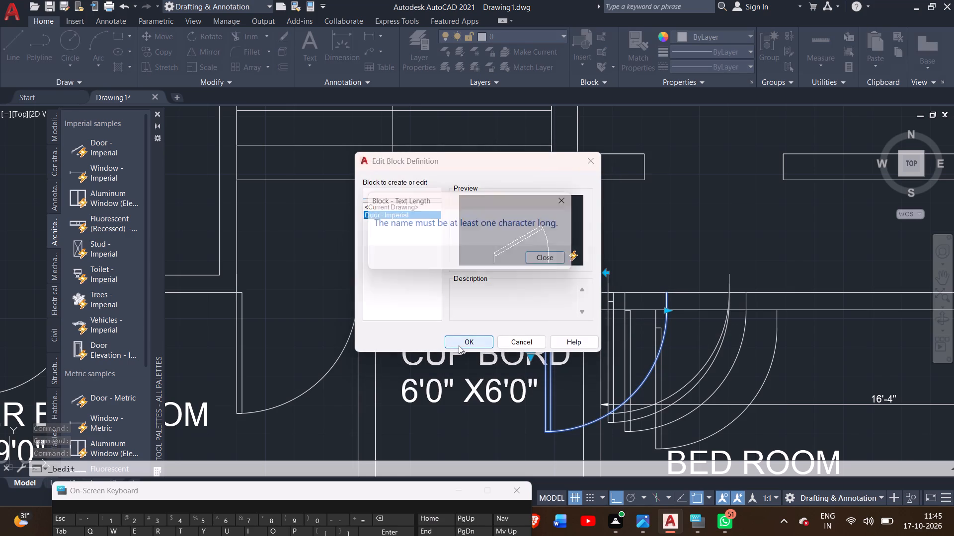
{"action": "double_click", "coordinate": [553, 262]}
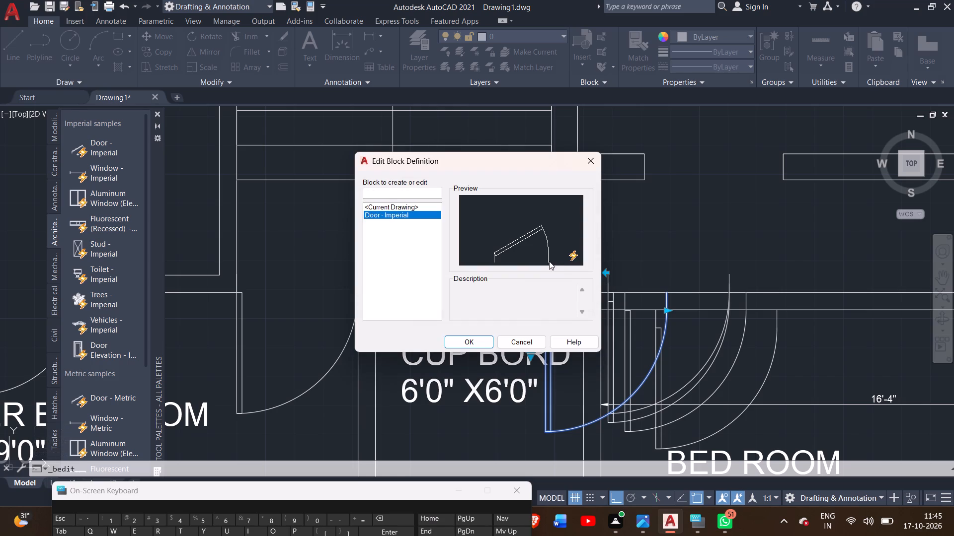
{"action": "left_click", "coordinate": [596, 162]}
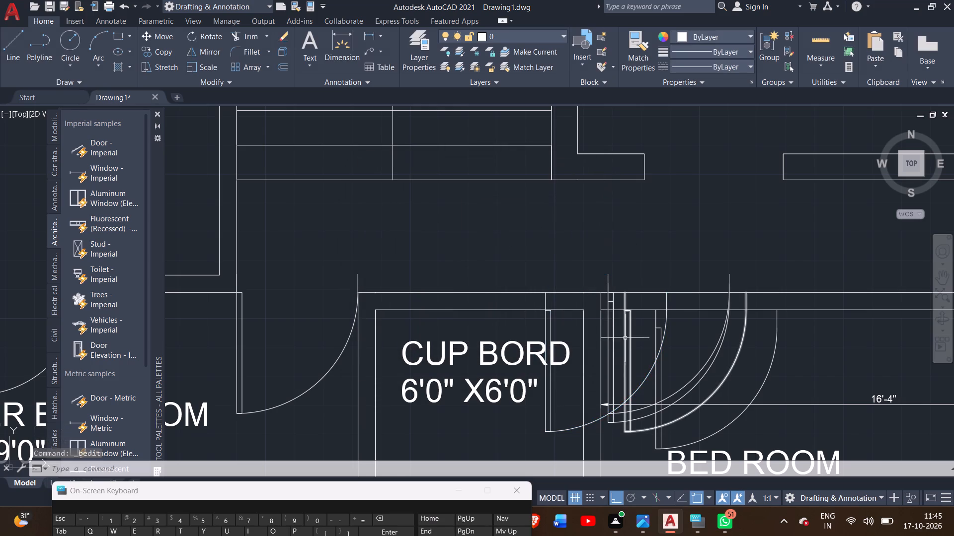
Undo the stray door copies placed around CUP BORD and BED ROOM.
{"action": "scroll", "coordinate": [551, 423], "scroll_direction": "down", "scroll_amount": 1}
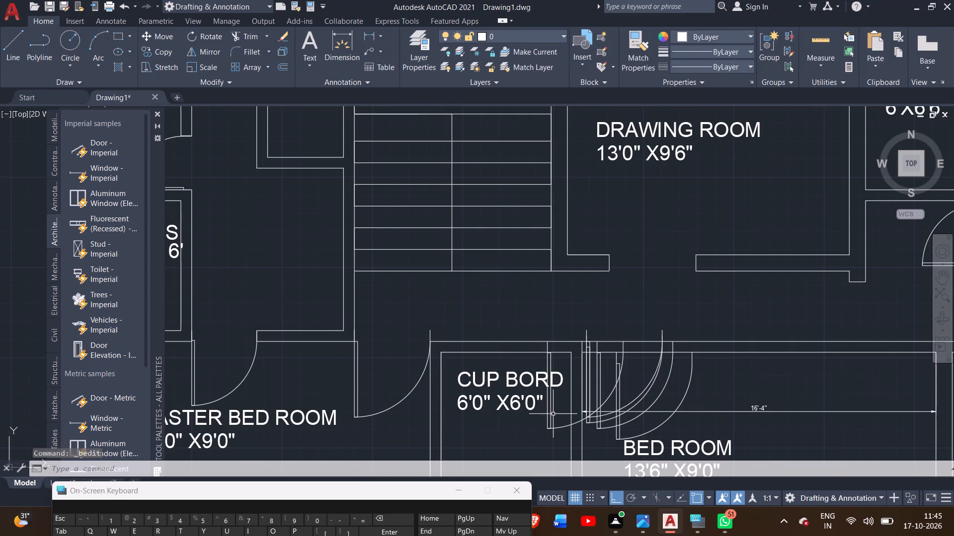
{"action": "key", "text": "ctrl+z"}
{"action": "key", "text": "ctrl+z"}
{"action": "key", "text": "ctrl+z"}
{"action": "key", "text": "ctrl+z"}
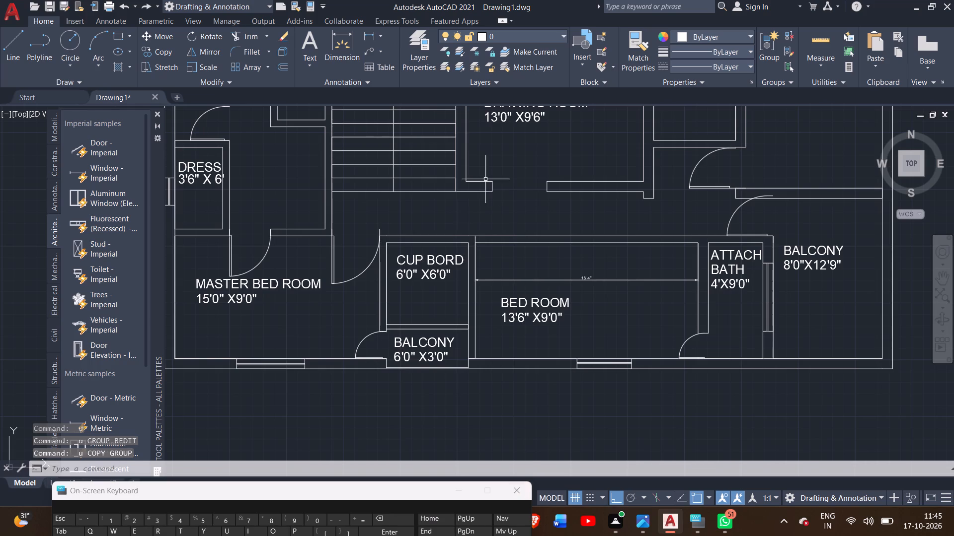
Copy MASTER BED ROOM's passage door onto BED ROOM's passage wall, near the CUP BORD side, swinging into BED ROOM.
{"action": "left_click", "coordinate": [356, 276]}
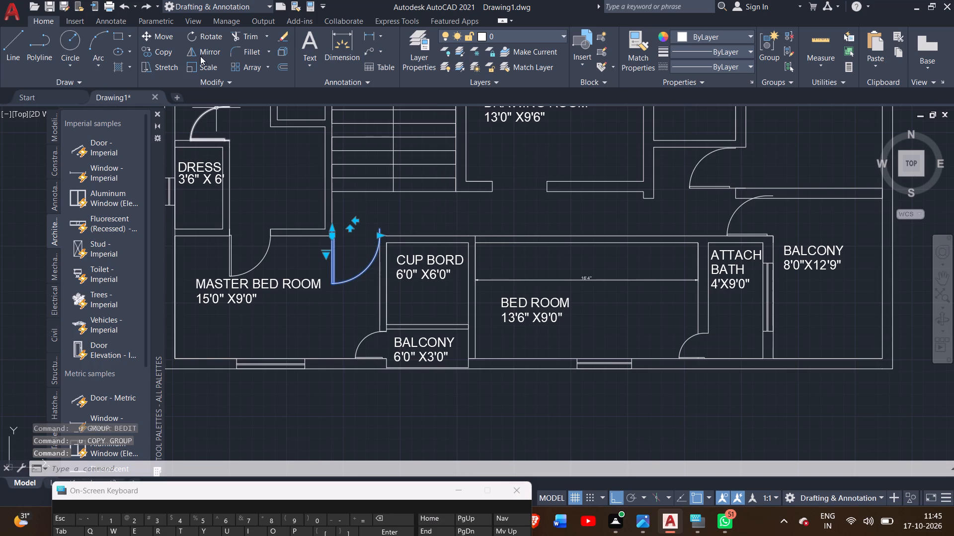
{"action": "left_click", "coordinate": [162, 52]}
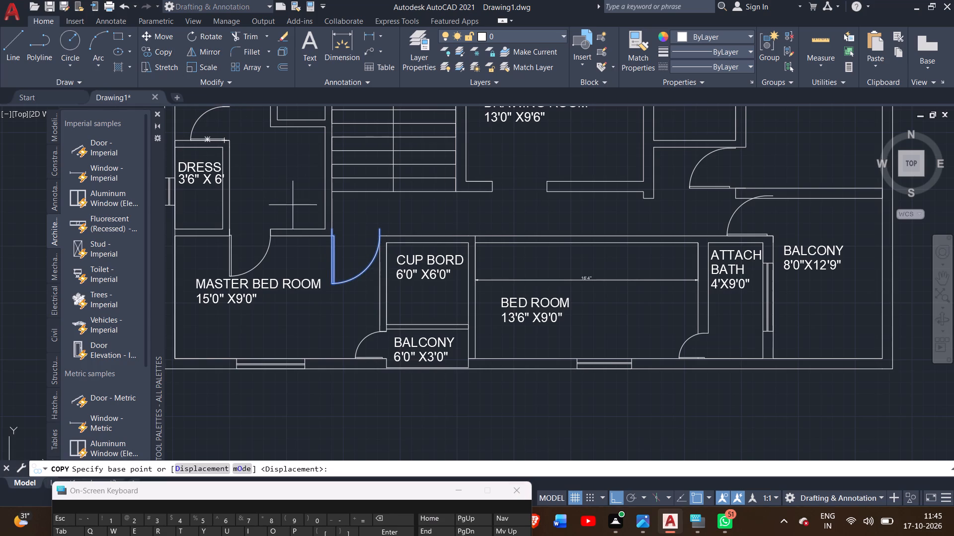
{"action": "left_click", "coordinate": [330, 226]}
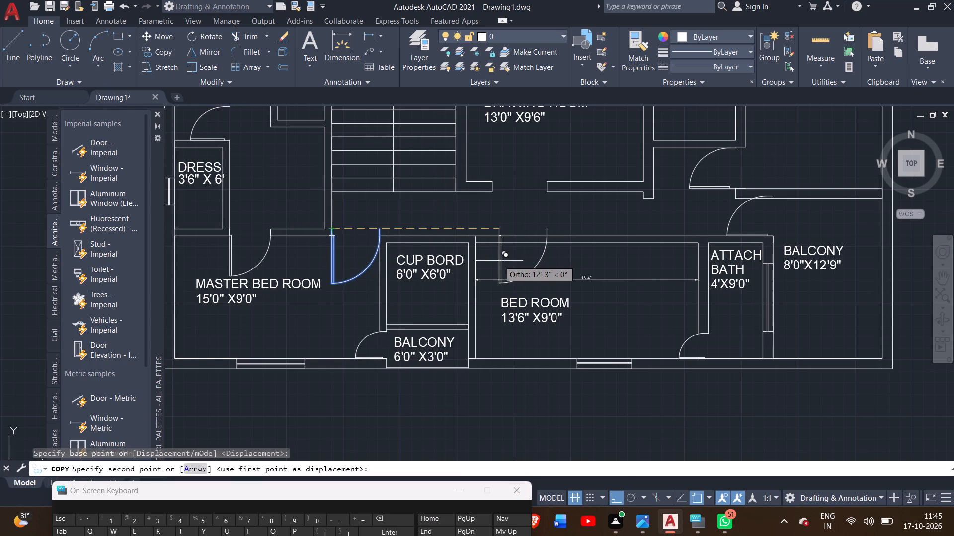
{"action": "scroll", "coordinate": [499, 261], "scroll_direction": "up", "scroll_amount": 1}
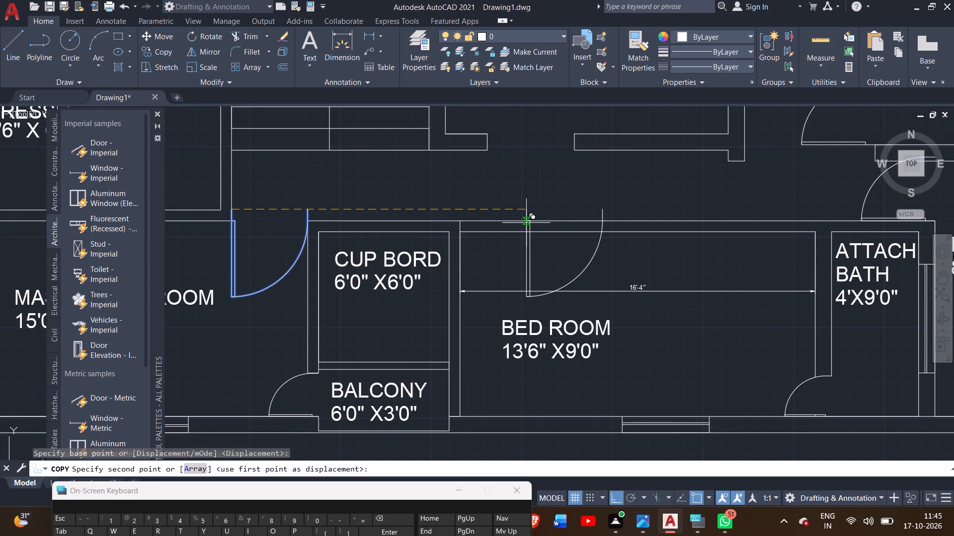
{"action": "double_click", "coordinate": [528, 218]}
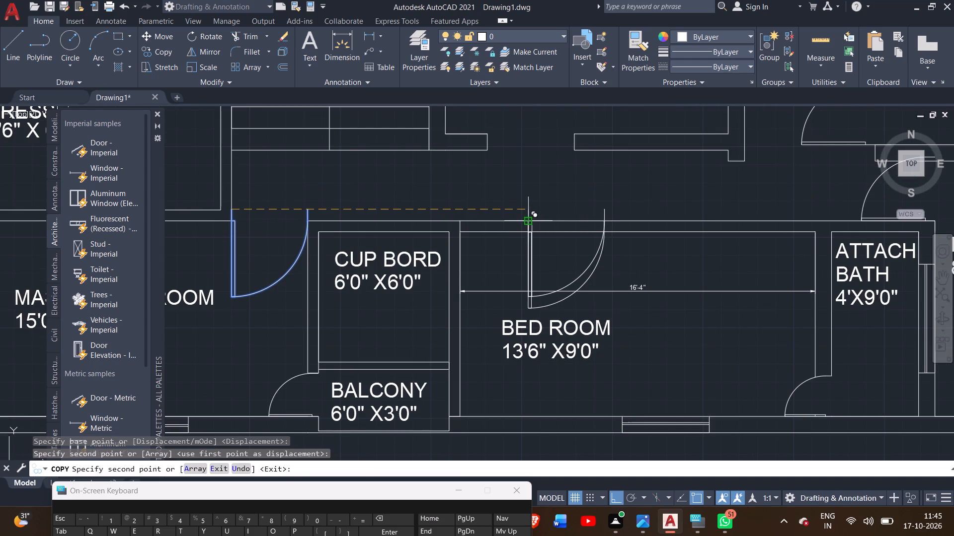
{"action": "right_click", "coordinate": [548, 192]}
{"action": "right_click", "coordinate": [548, 192]}
{"action": "left_click", "coordinate": [561, 200]}
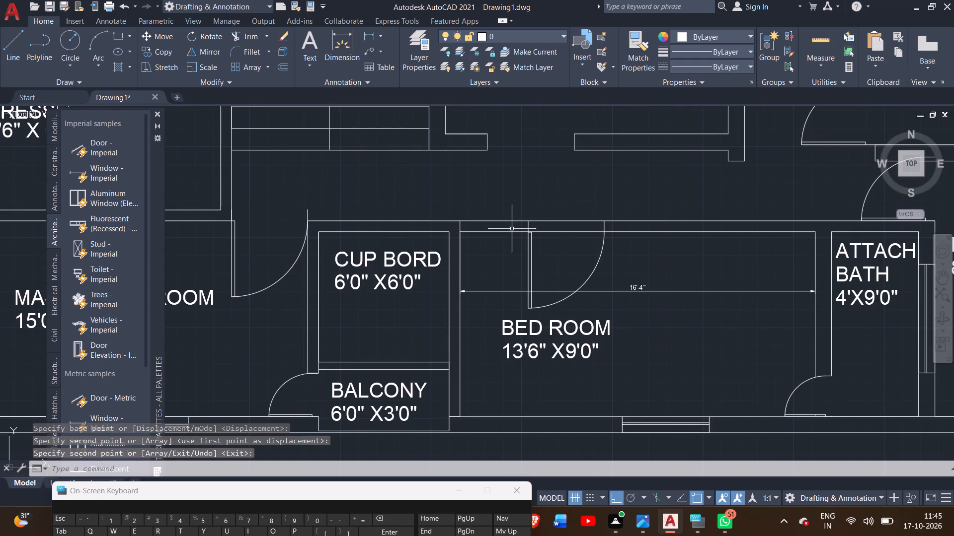
Trim both passage wall lines between the jambs of BED ROOM's copied door to clear the opening.
{"action": "scroll", "coordinate": [511, 230], "scroll_direction": "down", "scroll_amount": 1}
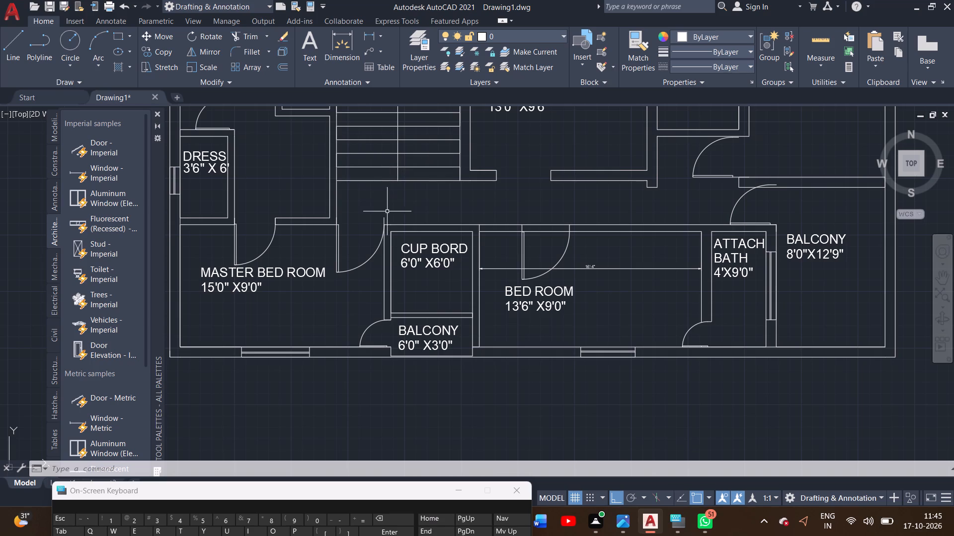
{"action": "middle_click_drag", "start_coordinate": [387, 217], "coordinate": [352, 205]}
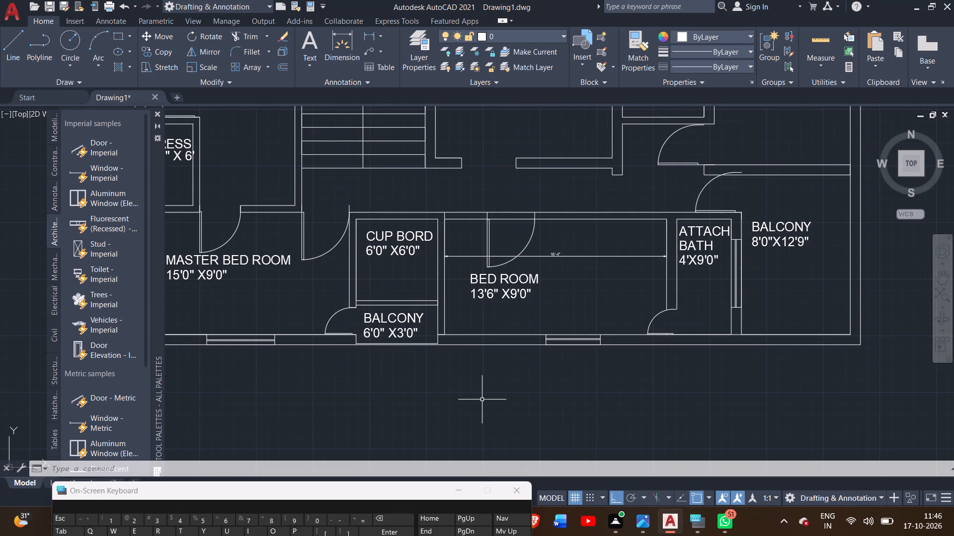
{"action": "middle_click_drag", "start_coordinate": [475, 394], "coordinate": [463, 432]}
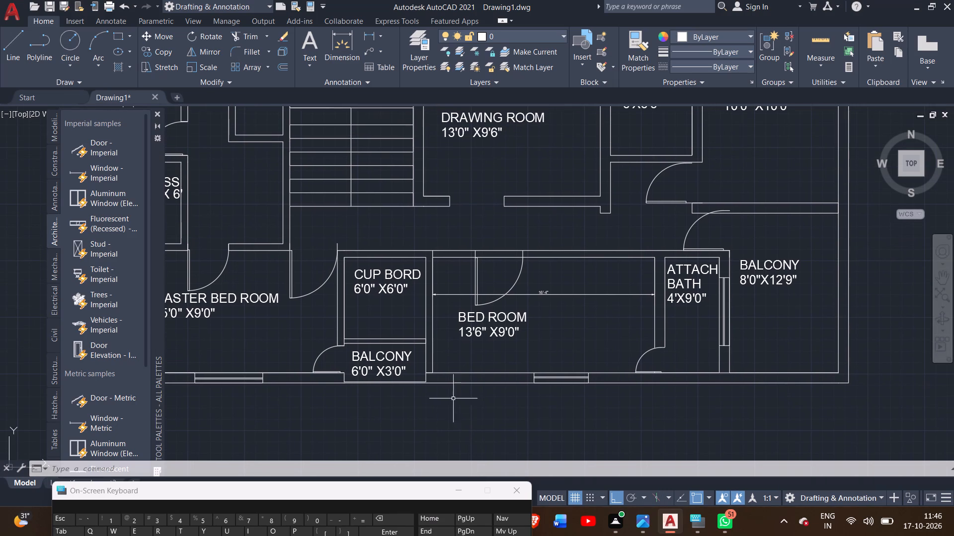
{"action": "left_click_drag", "start_coordinate": [253, 35], "coordinate": [253, 25]}
{"action": "double_click", "coordinate": [249, 40]}
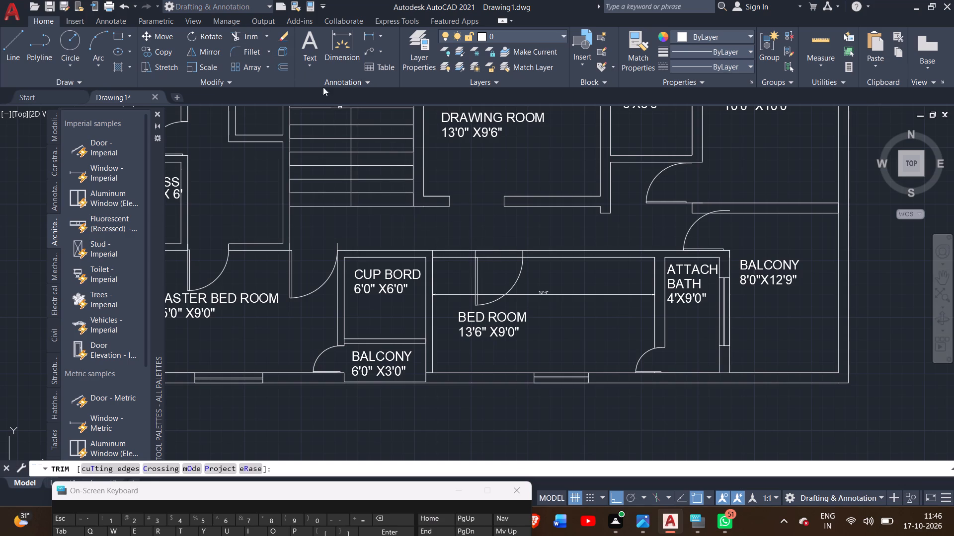
{"action": "scroll", "coordinate": [486, 261], "scroll_direction": "up", "scroll_amount": 2}
{"action": "left_click_drag", "start_coordinate": [493, 260], "coordinate": [499, 241]}
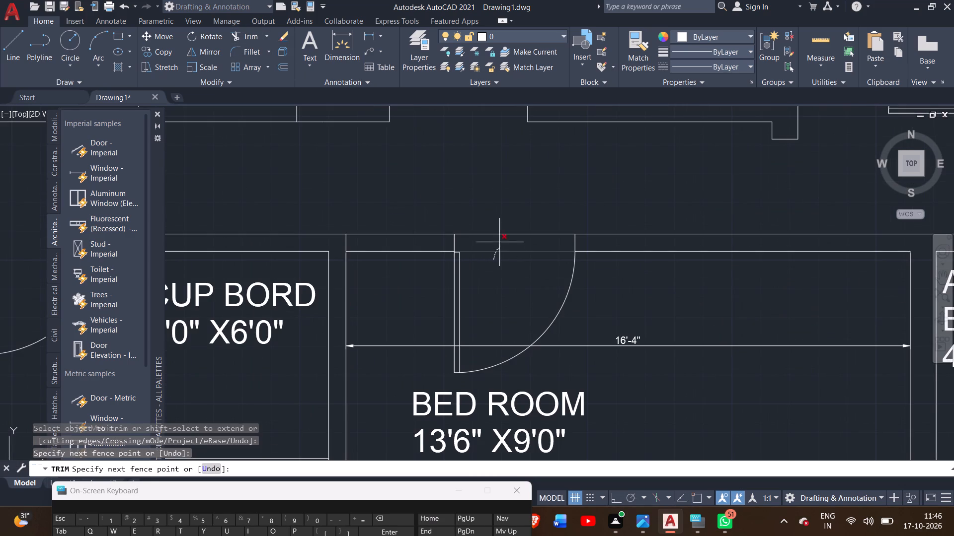
{"action": "left_click_drag", "start_coordinate": [499, 241], "coordinate": [503, 225]}
{"action": "scroll", "coordinate": [502, 227], "scroll_direction": "down", "scroll_amount": 2}
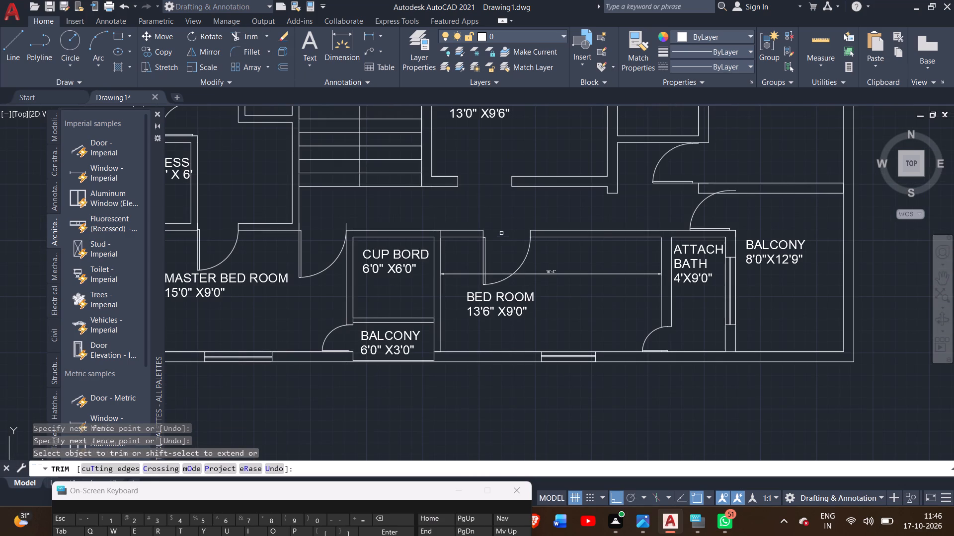
{"action": "right_click", "coordinate": [502, 217]}
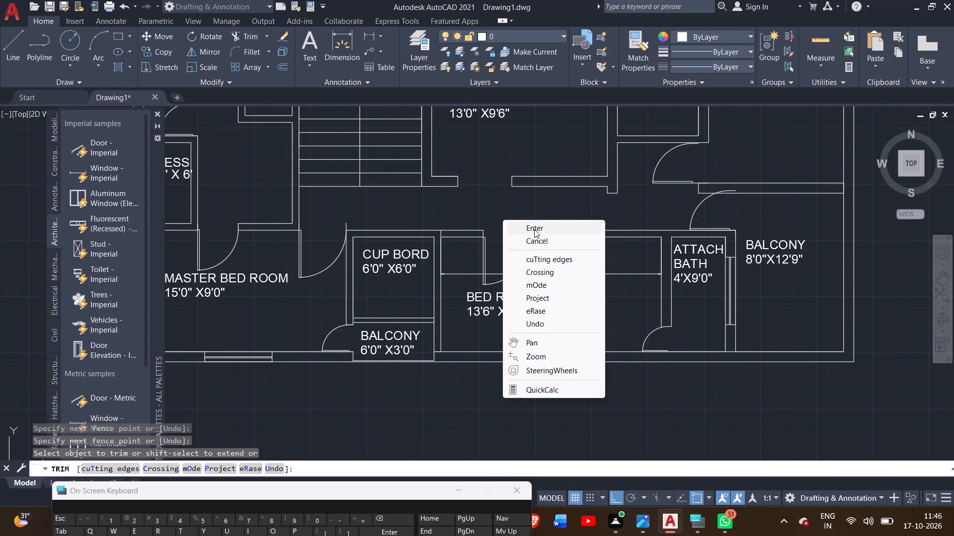
{"action": "double_click", "coordinate": [534, 229]}
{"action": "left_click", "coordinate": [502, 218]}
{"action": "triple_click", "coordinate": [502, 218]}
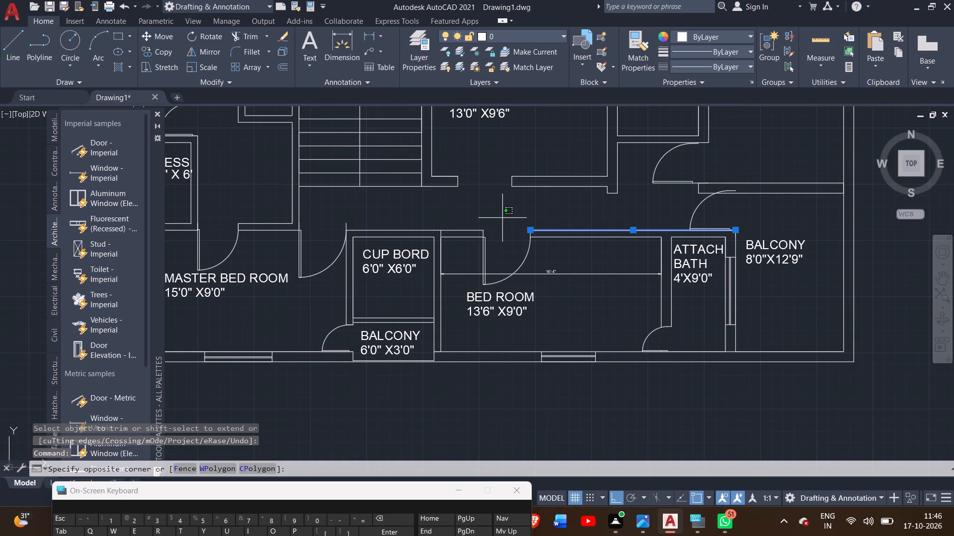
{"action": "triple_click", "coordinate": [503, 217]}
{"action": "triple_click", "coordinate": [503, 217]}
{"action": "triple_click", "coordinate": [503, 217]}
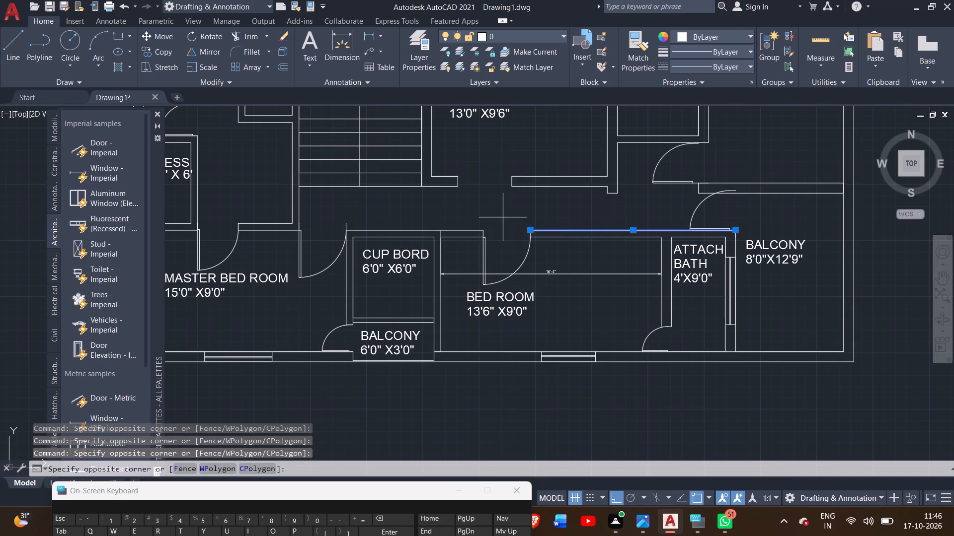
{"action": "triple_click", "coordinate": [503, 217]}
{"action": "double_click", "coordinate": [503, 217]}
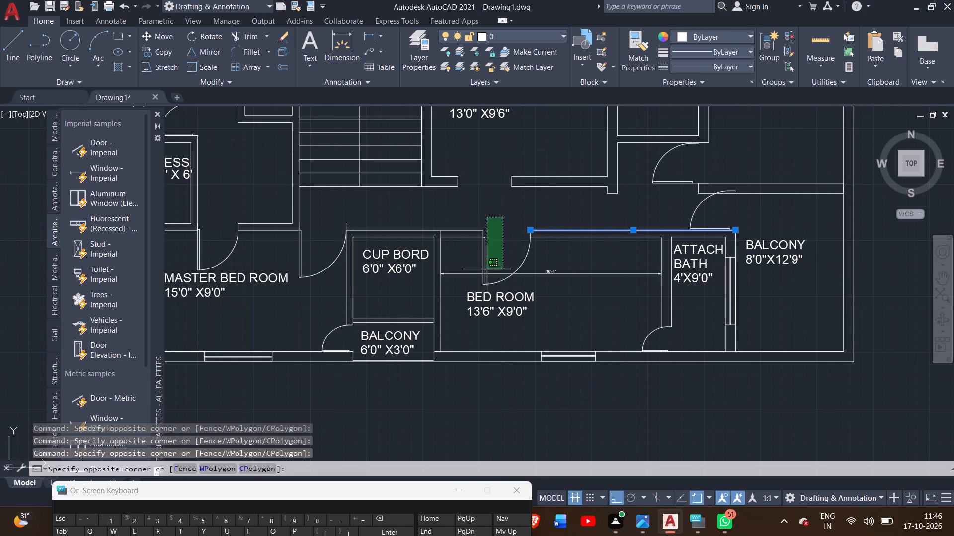
Delete the dimension line spanning the width of BED ROOM on the lower plan.
{"action": "left_click", "coordinate": [501, 242]}
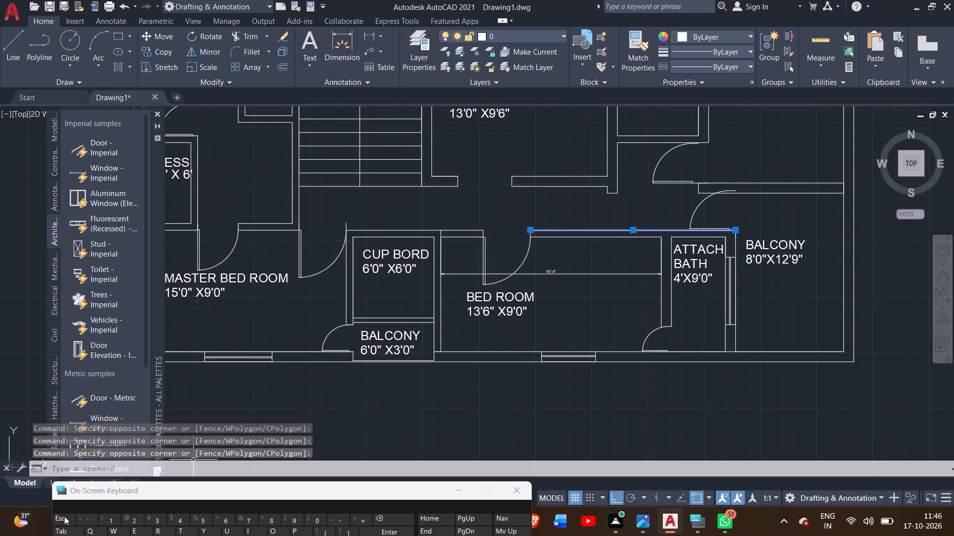
{"action": "key", "text": "Escape"}
{"action": "key", "text": "Escape"}
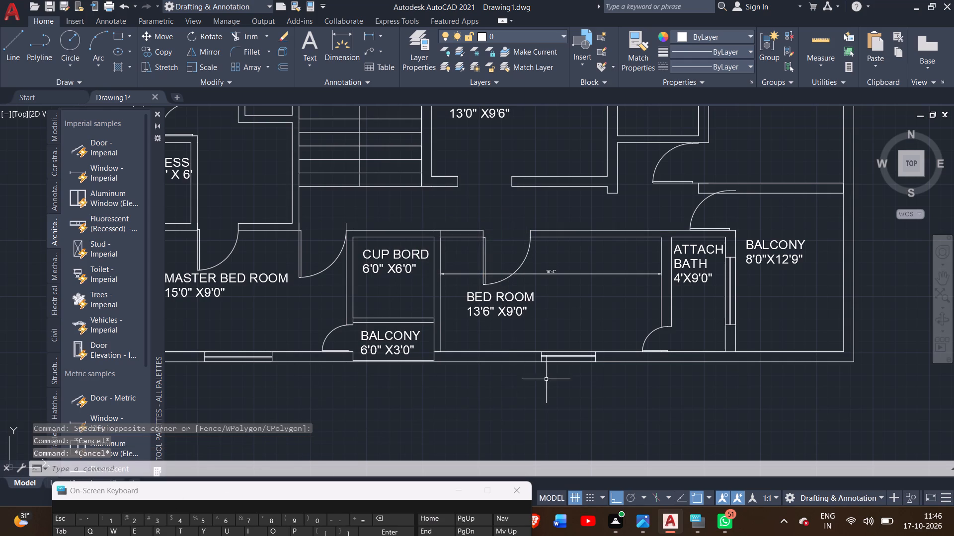
{"action": "left_click", "coordinate": [602, 274]}
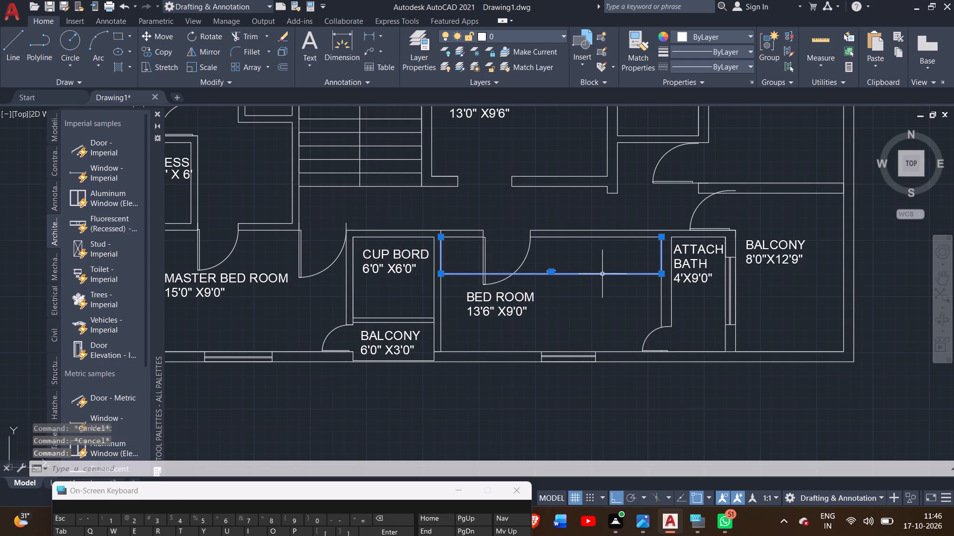
{"action": "key", "text": "Delete"}
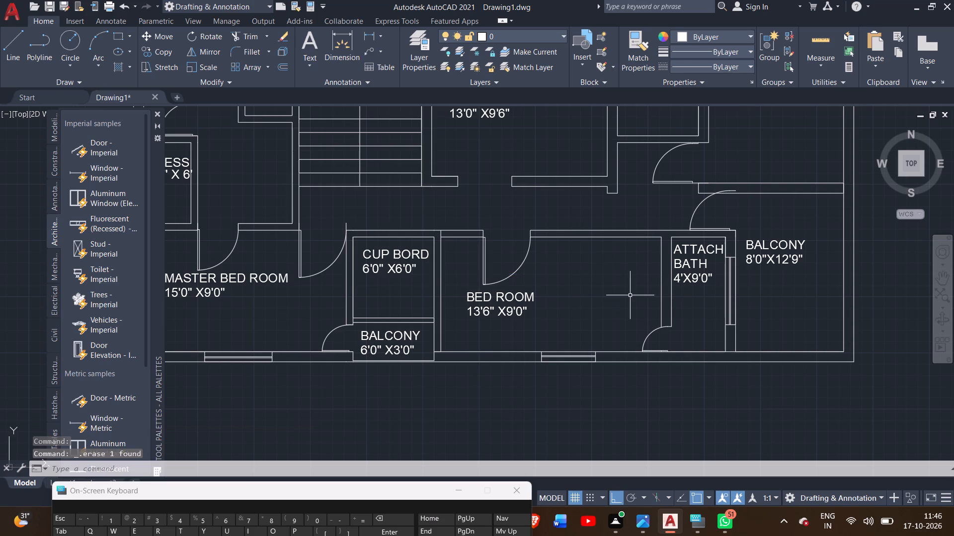
Scale down the door beside ATTACH BATH from its wall corner so it fits the passage opening to BALCONY 8'0"X12'9".
{"action": "middle_click_drag", "start_coordinate": [630, 298], "coordinate": [575, 333]}
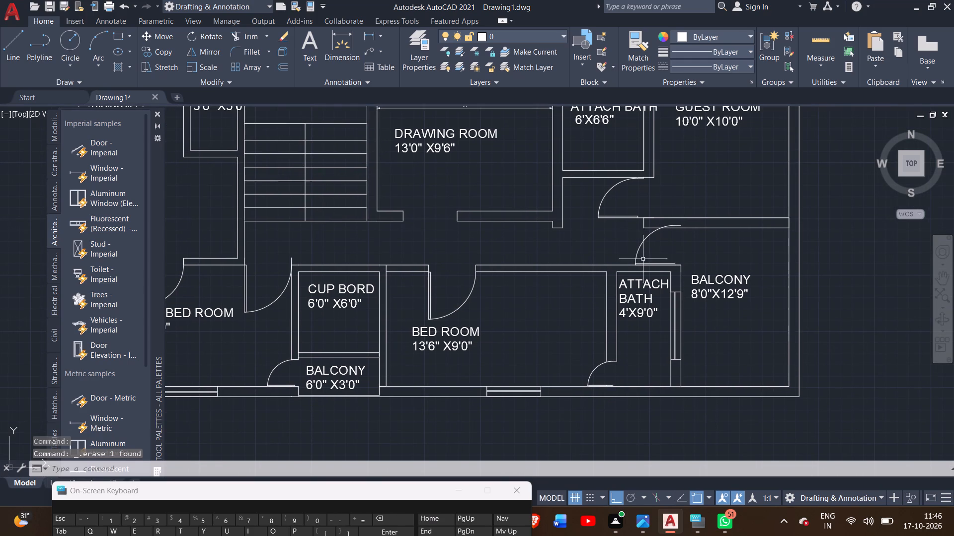
{"action": "left_click", "coordinate": [647, 236]}
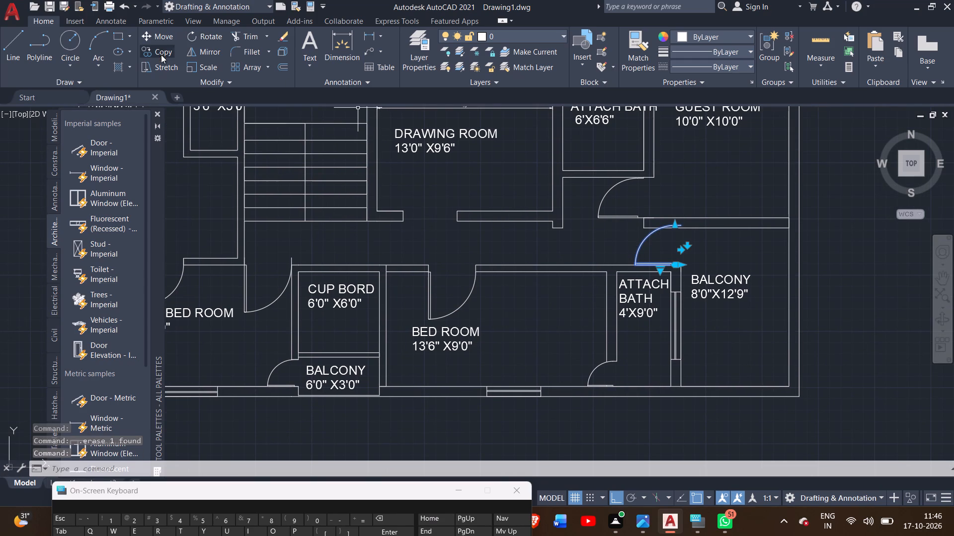
{"action": "left_click", "coordinate": [193, 70]}
{"action": "scroll", "coordinate": [673, 265], "scroll_direction": "up", "scroll_amount": 2}
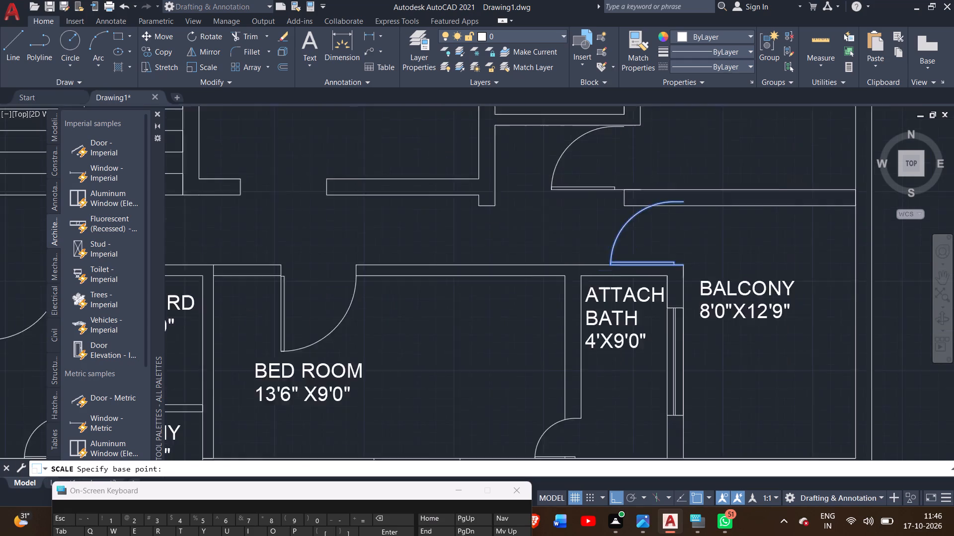
{"action": "left_click_drag", "start_coordinate": [691, 267], "coordinate": [693, 237]}
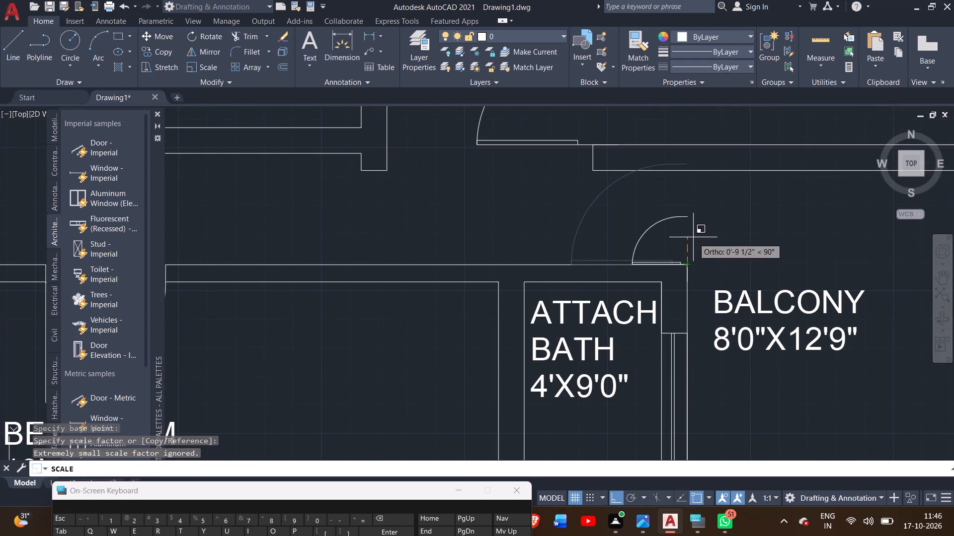
{"action": "left_click_drag", "start_coordinate": [693, 237], "coordinate": [697, 210]}
{"action": "double_click", "coordinate": [697, 210]}
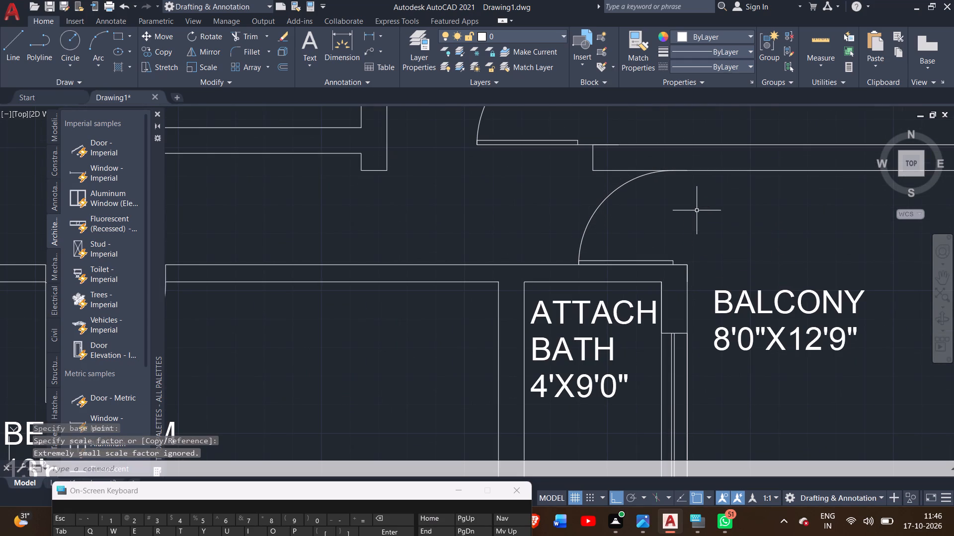
{"action": "right_click", "coordinate": [703, 227]}
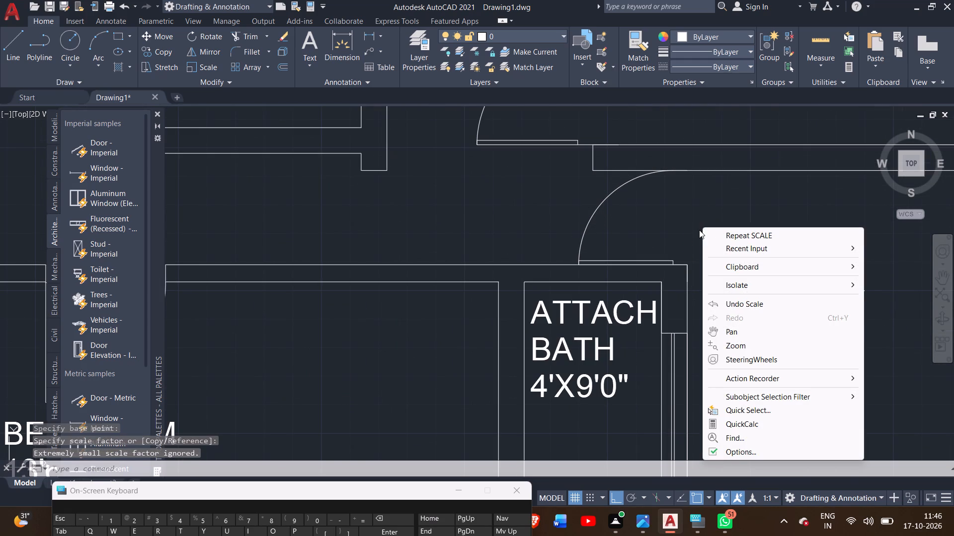
{"action": "triple_click", "coordinate": [686, 215]}
{"action": "double_click", "coordinate": [686, 215]}
{"action": "double_click", "coordinate": [686, 218]}
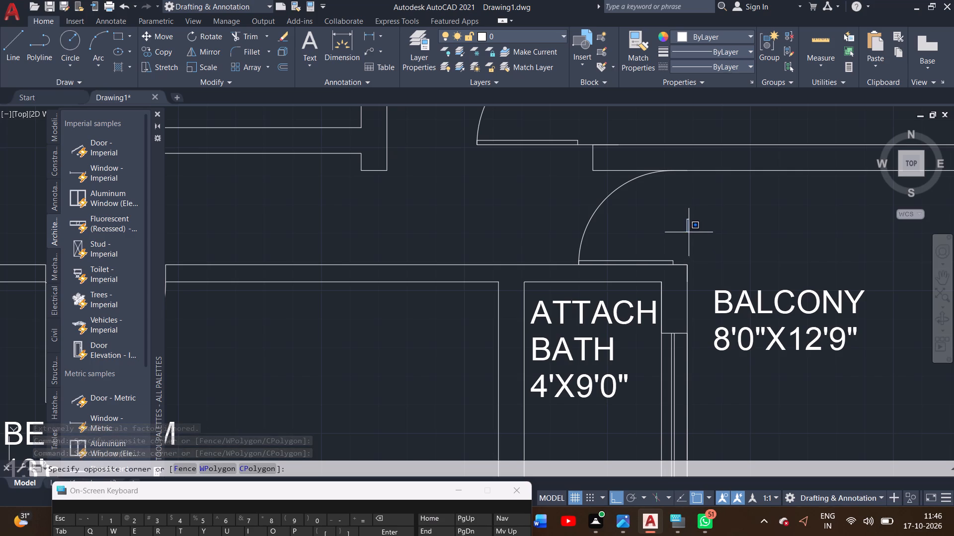
Flip the passage-end door beside ATTACH BATH so it swings into BALCONY 8'0"X12'9", and clear the selection.
{"action": "left_click", "coordinate": [603, 175]}
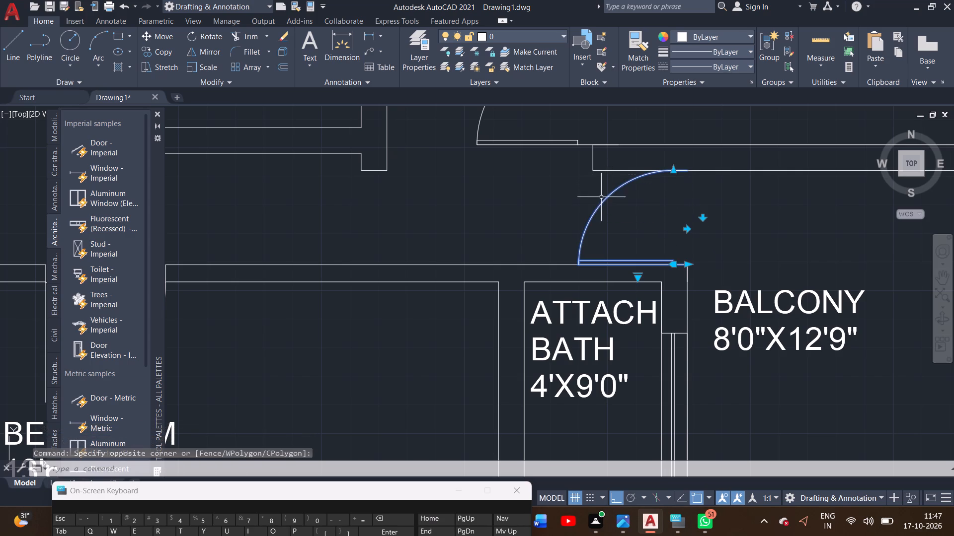
{"action": "left_click", "coordinate": [690, 226]}
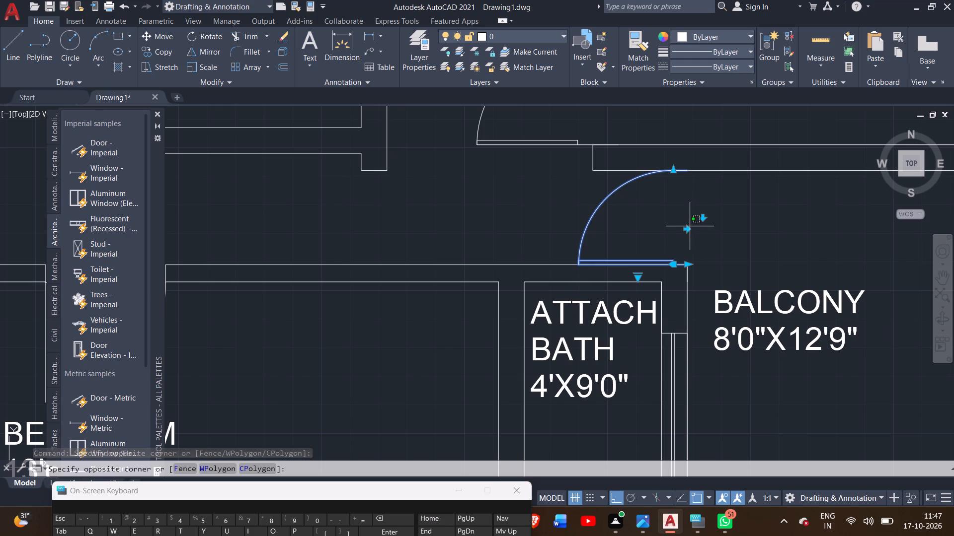
{"action": "left_click", "coordinate": [688, 229]}
{"action": "left_click", "coordinate": [688, 229]}
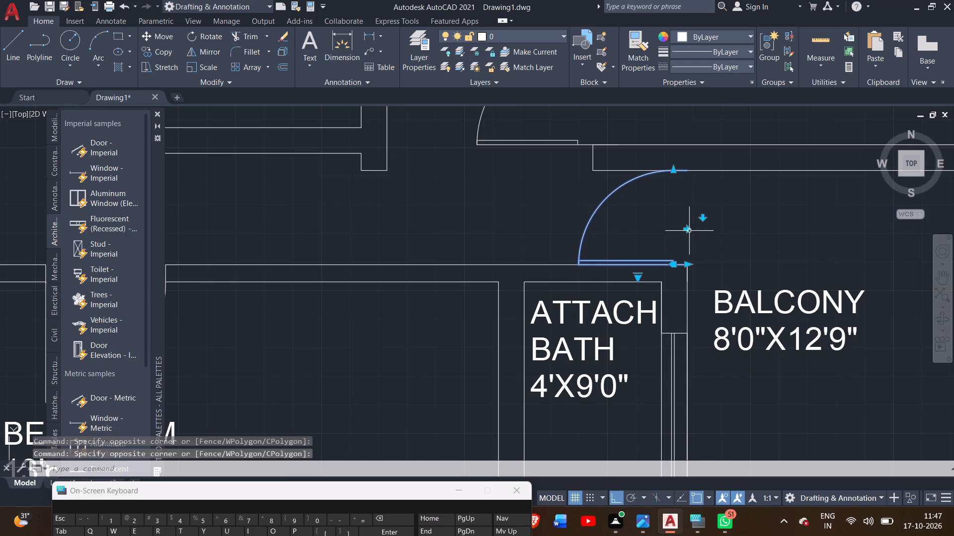
{"action": "left_click", "coordinate": [688, 227]}
{"action": "right_click", "coordinate": [608, 217]}
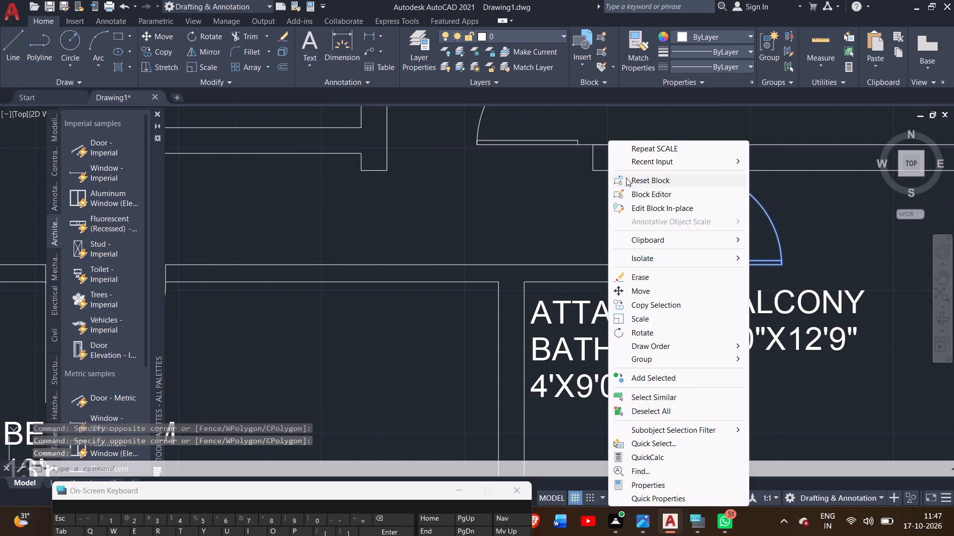
{"action": "triple_click", "coordinate": [546, 193]}
{"action": "triple_click", "coordinate": [548, 192]}
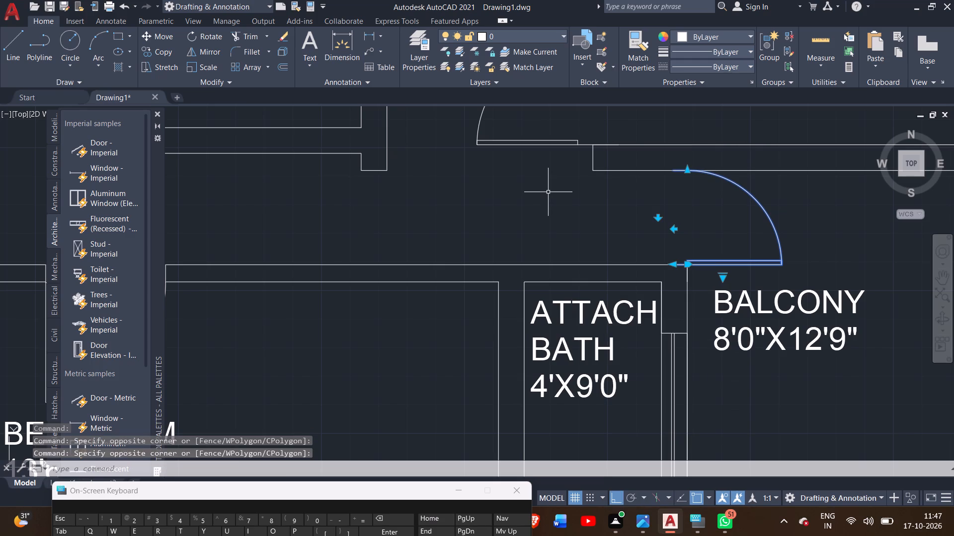
{"action": "left_click", "coordinate": [548, 192]}
{"action": "left_click_drag", "start_coordinate": [548, 192], "coordinate": [553, 224]}
{"action": "left_click", "coordinate": [554, 220]}
{"action": "triple_click", "coordinate": [554, 216]}
{"action": "left_click", "coordinate": [554, 214]}
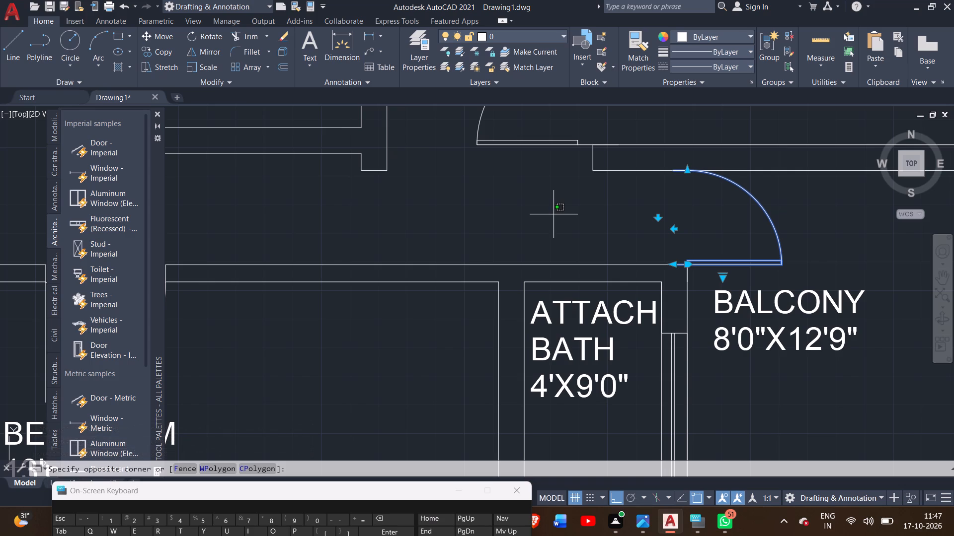
{"action": "scroll", "coordinate": [550, 238], "scroll_direction": "down", "scroll_amount": 2}
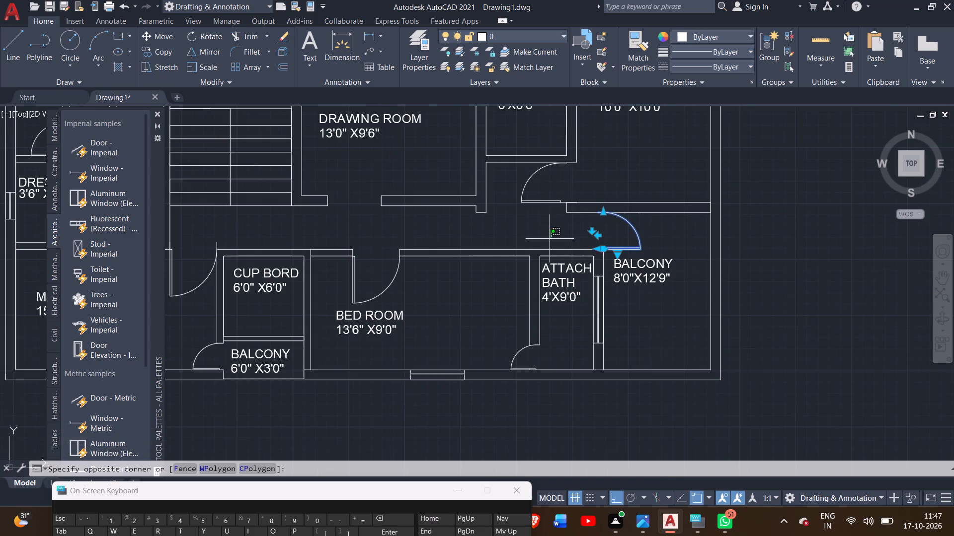
{"action": "scroll", "coordinate": [550, 239], "scroll_direction": "down", "scroll_amount": 2}
{"action": "scroll", "coordinate": [550, 242], "scroll_direction": "up", "scroll_amount": 3}
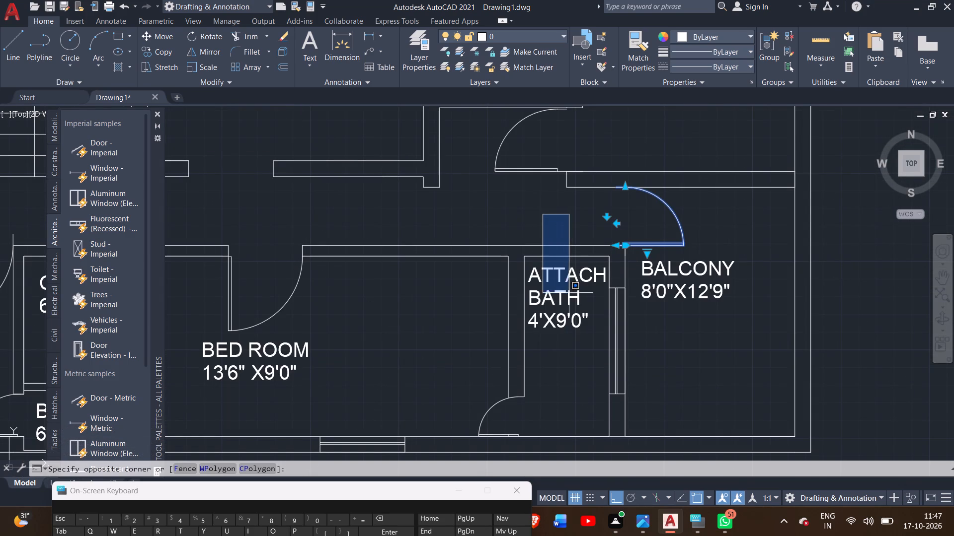
{"action": "left_click", "coordinate": [556, 225]}
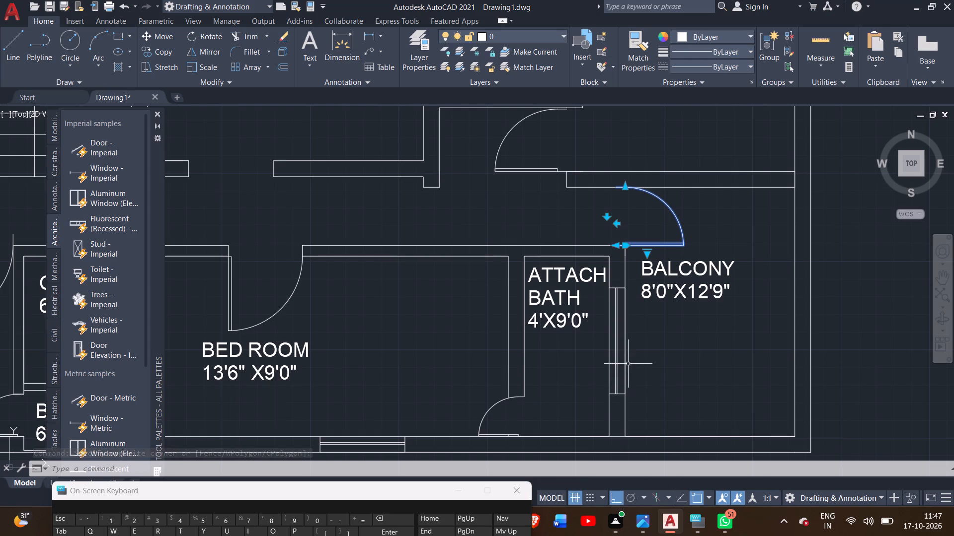
{"action": "scroll", "coordinate": [645, 356], "scroll_direction": "down", "scroll_amount": 2}
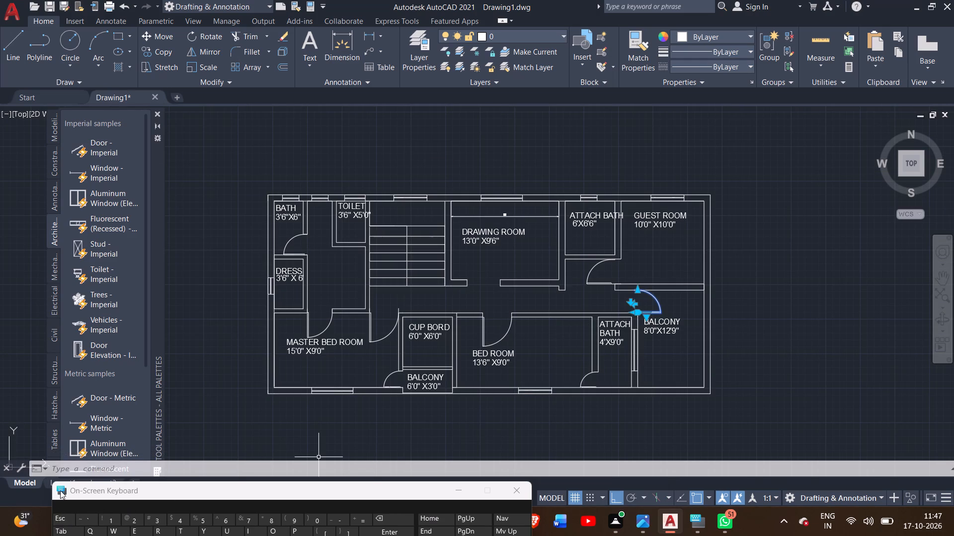
{"action": "key", "text": "Escape"}
{"action": "key", "text": "Escape"}
{"action": "key", "text": "Escape"}
{"action": "key", "text": "Escape"}
{"action": "key", "text": "Escape"}
{"action": "key", "text": "Escape"}
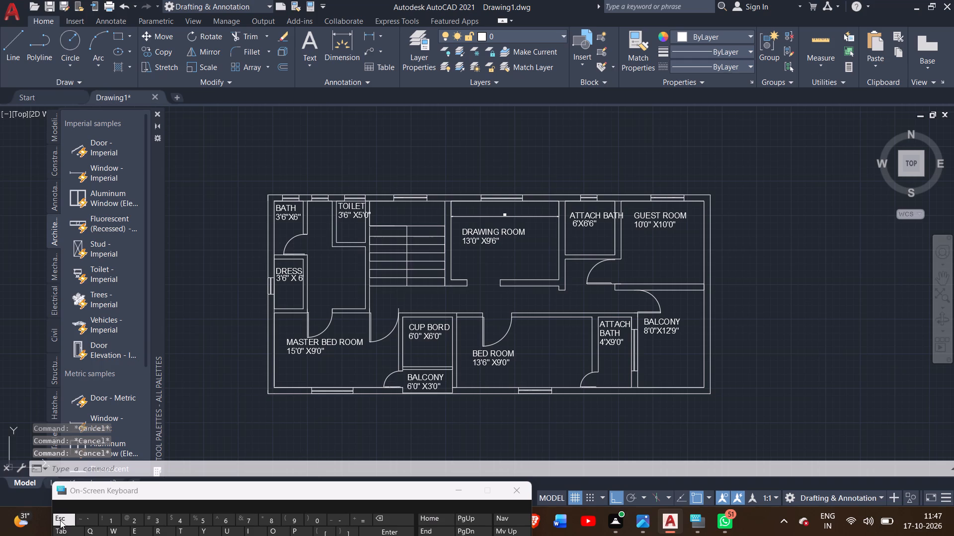
{"action": "key", "text": "Escape"}
{"action": "key", "text": "Escape"}
{"action": "key", "text": "Escape"}
{"action": "key", "text": "Escape"}
{"action": "key", "text": "Escape"}
{"action": "key", "text": "Escape"}
{"action": "key", "text": "Escape"}
{"action": "key", "text": "Escape"}
{"action": "key", "text": "Escape"}
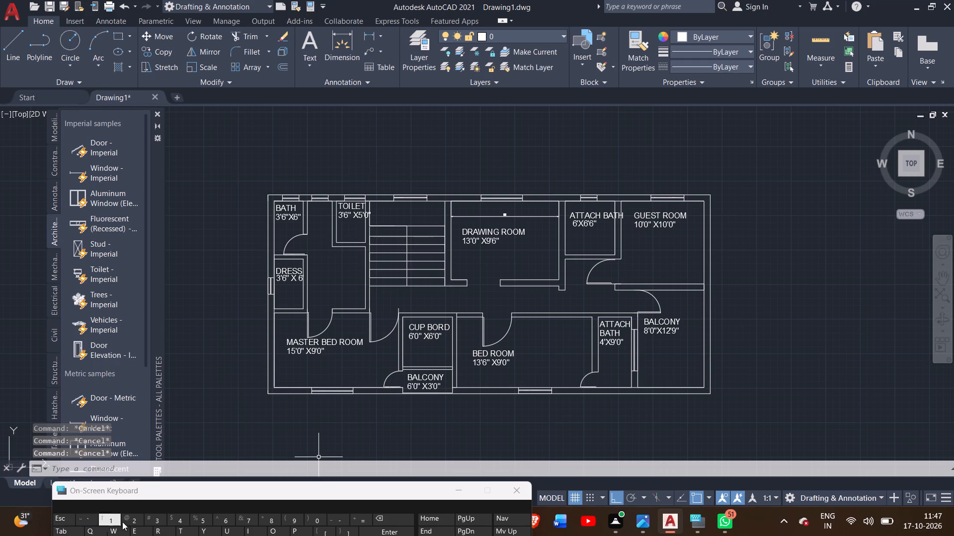
Examine the doors, wall openings and dimensions on both floor plans, from MASTER BED ROOM to the DINING area.
{"action": "middle_click_drag", "start_coordinate": [250, 449], "coordinate": [251, 395]}
{"action": "scroll", "coordinate": [274, 350], "scroll_direction": "up", "scroll_amount": 1}
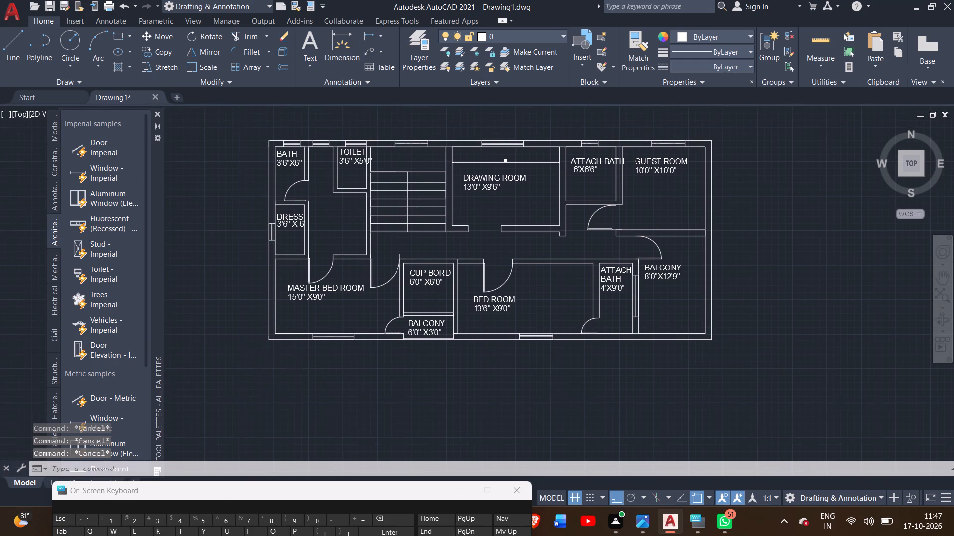
{"action": "scroll", "coordinate": [274, 348], "scroll_direction": "up", "scroll_amount": 1}
{"action": "middle_click_drag", "start_coordinate": [287, 338], "coordinate": [263, 471]}
{"action": "scroll", "coordinate": [295, 367], "scroll_direction": "up", "scroll_amount": 3}
{"action": "scroll", "coordinate": [295, 367], "scroll_direction": "down", "scroll_amount": 4}
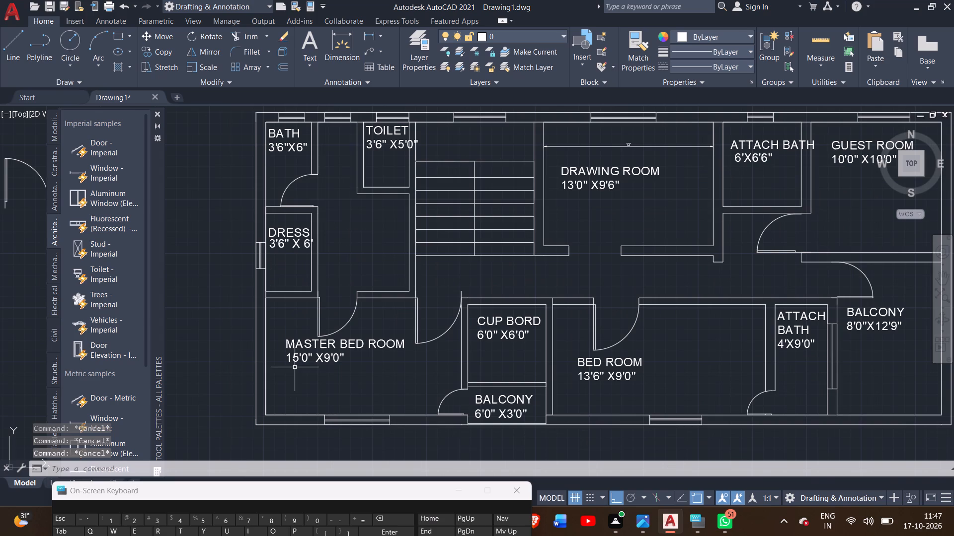
{"action": "middle_click_drag", "start_coordinate": [295, 367], "coordinate": [288, 410]}
{"action": "scroll", "coordinate": [309, 378], "scroll_direction": "up", "scroll_amount": 2}
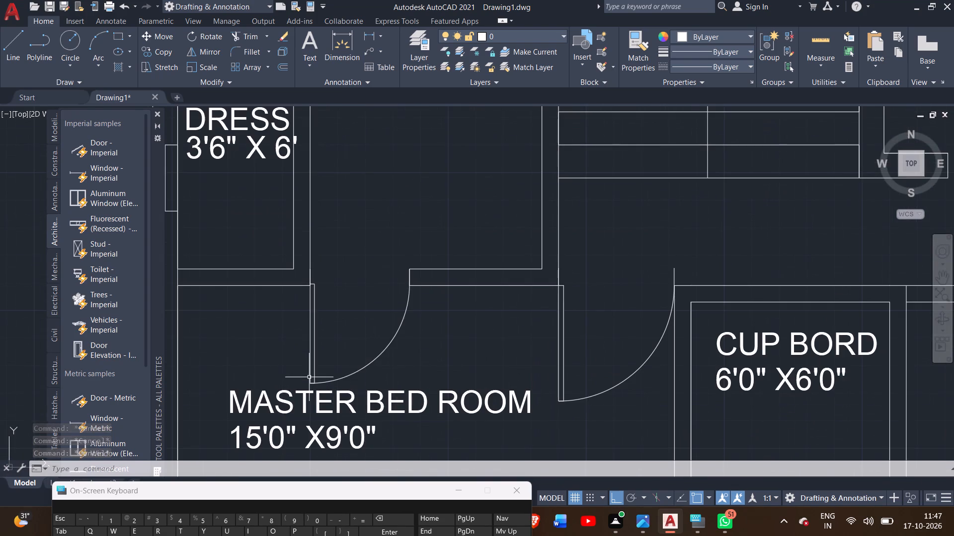
{"action": "scroll", "coordinate": [305, 365], "scroll_direction": "up", "scroll_amount": 1}
{"action": "scroll", "coordinate": [305, 365], "scroll_direction": "down", "scroll_amount": 3}
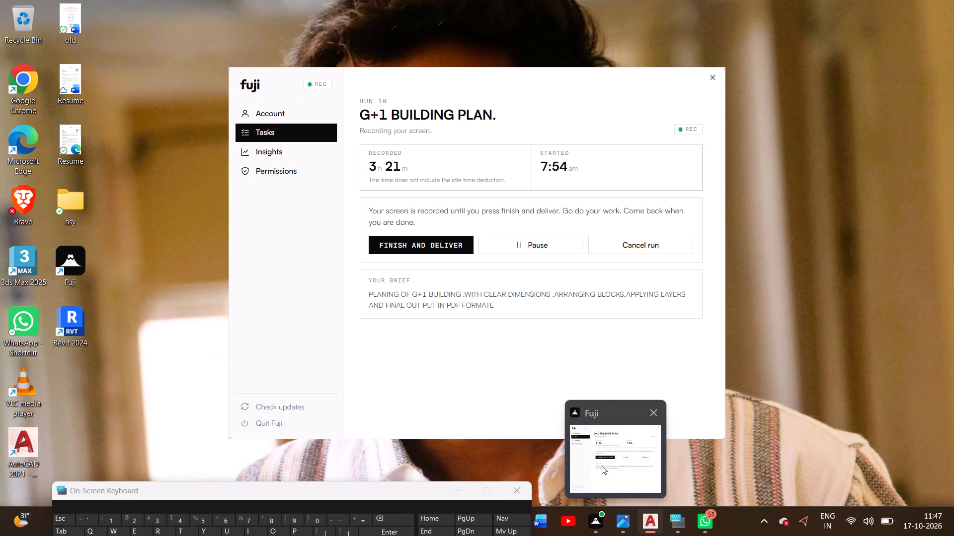
{"action": "middle_click_drag", "start_coordinate": [370, 346], "coordinate": [311, 346]}
{"action": "scroll", "coordinate": [336, 349], "scroll_direction": "down", "scroll_amount": 4}
{"action": "scroll", "coordinate": [342, 270], "scroll_direction": "up", "scroll_amount": 2}
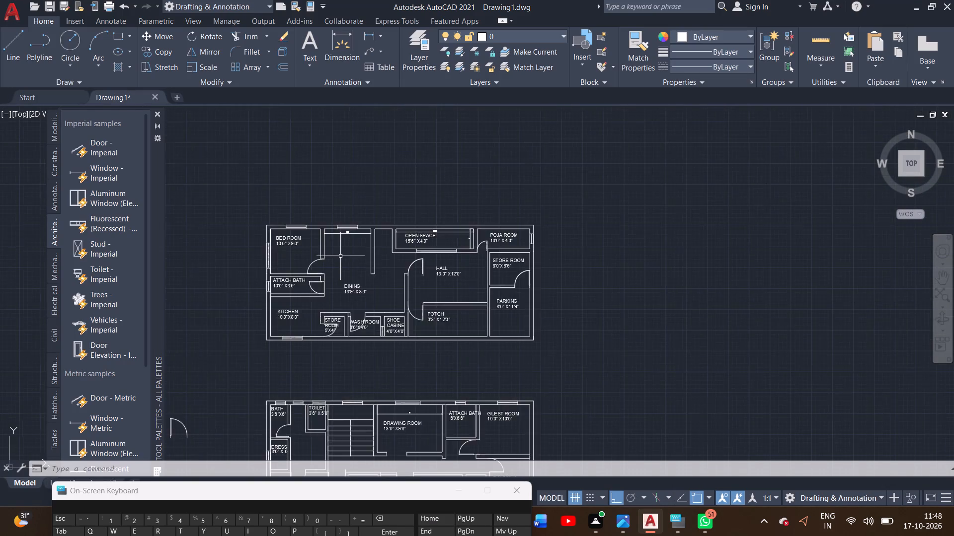
{"action": "scroll", "coordinate": [337, 248], "scroll_direction": "up", "scroll_amount": 2}
{"action": "middle_click_drag", "start_coordinate": [337, 243], "coordinate": [366, 273]}
{"action": "scroll", "coordinate": [384, 252], "scroll_direction": "up", "scroll_amount": 3}
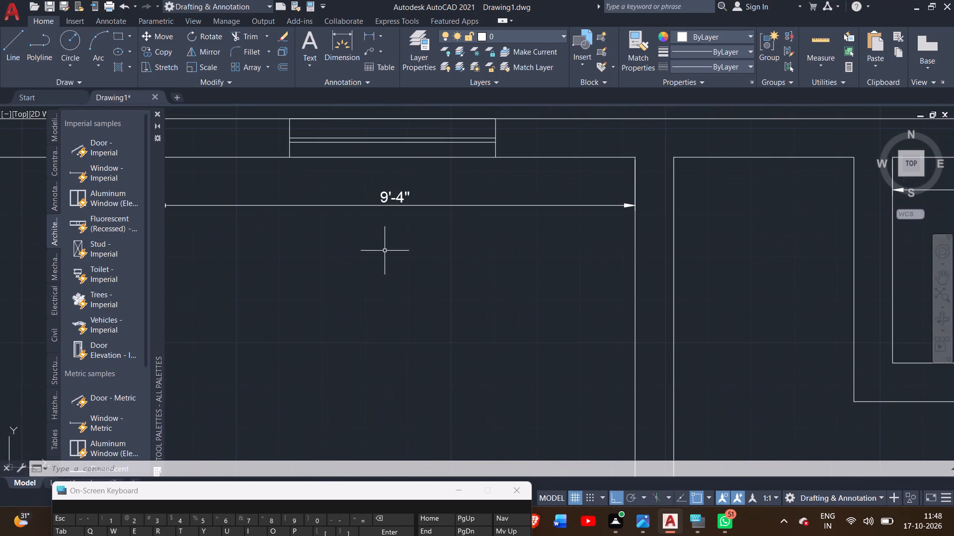
{"action": "scroll", "coordinate": [385, 250], "scroll_direction": "down", "scroll_amount": 2}
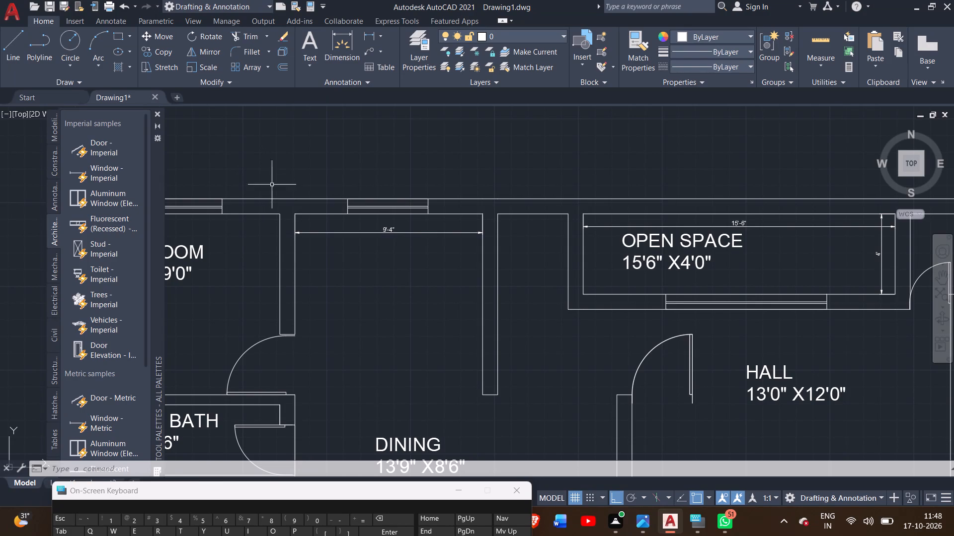
Draw connected lines from the BED ROOM door jamb to the ATTACH BATH wall corner, and across the 9'-4" bay's open edge above DINING.
{"action": "middle_click_drag", "start_coordinate": [311, 319], "coordinate": [381, 300]}
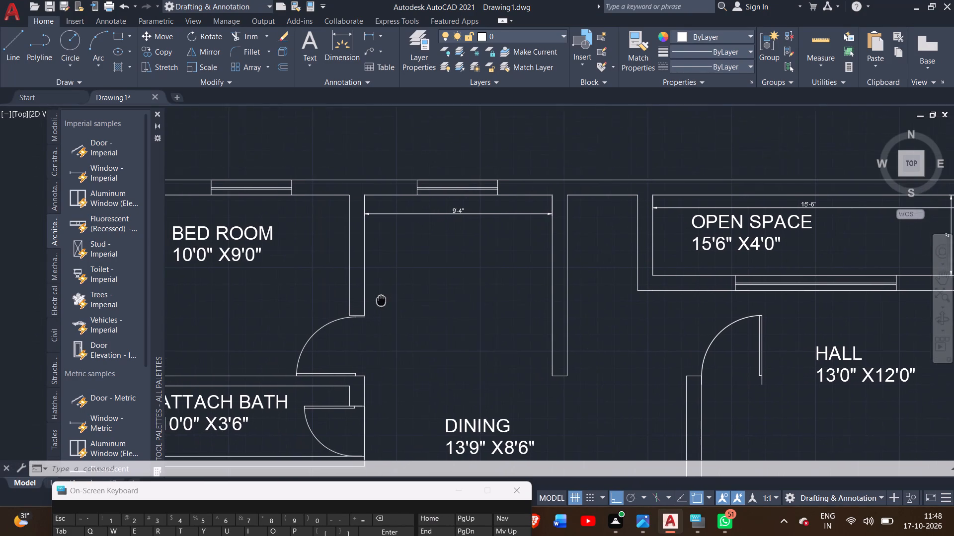
{"action": "middle_click_drag", "start_coordinate": [381, 300], "coordinate": [384, 301]}
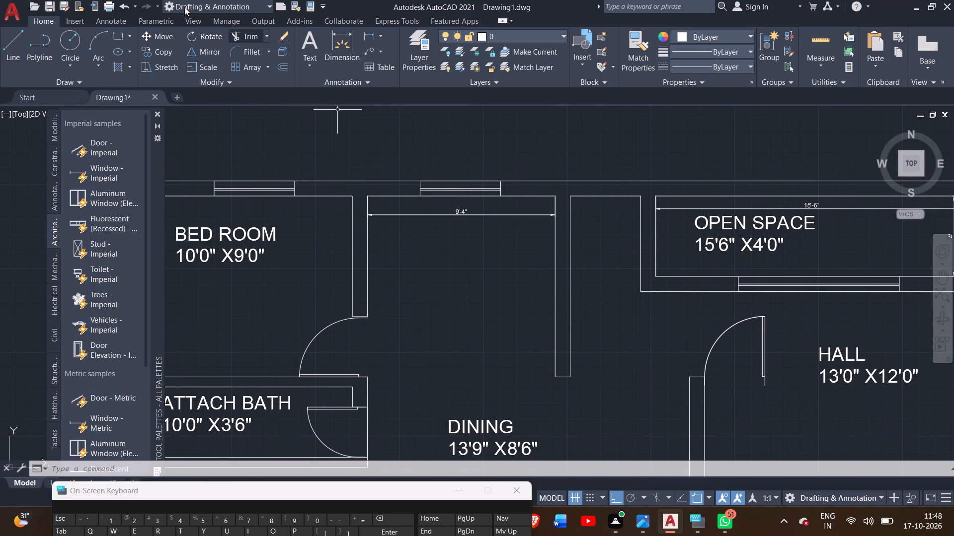
{"action": "left_click", "coordinate": [18, 37]}
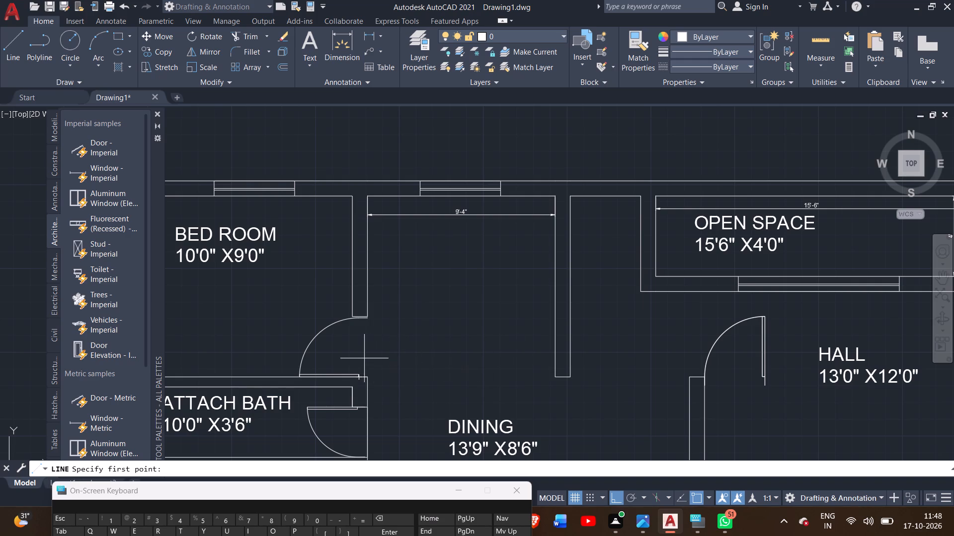
{"action": "left_click", "coordinate": [366, 319]}
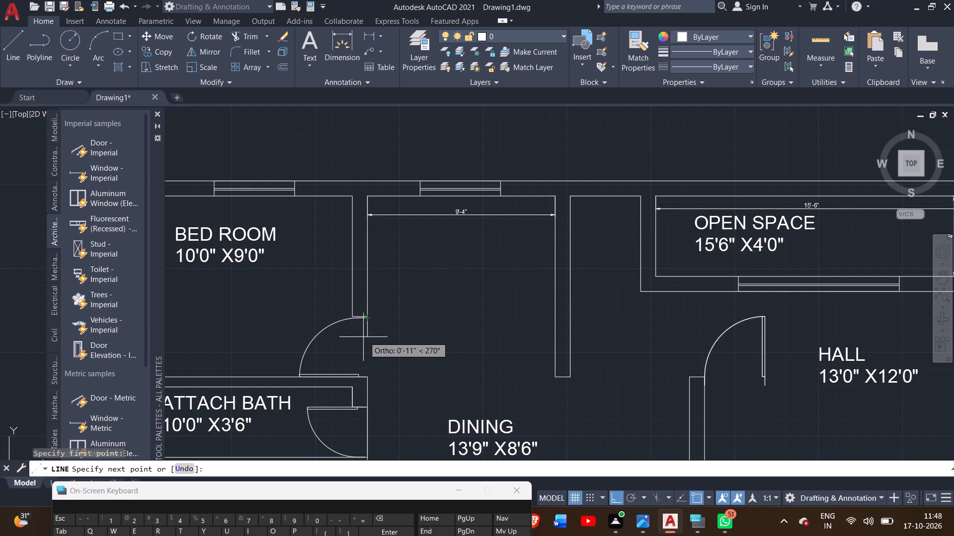
{"action": "left_click", "coordinate": [365, 374]}
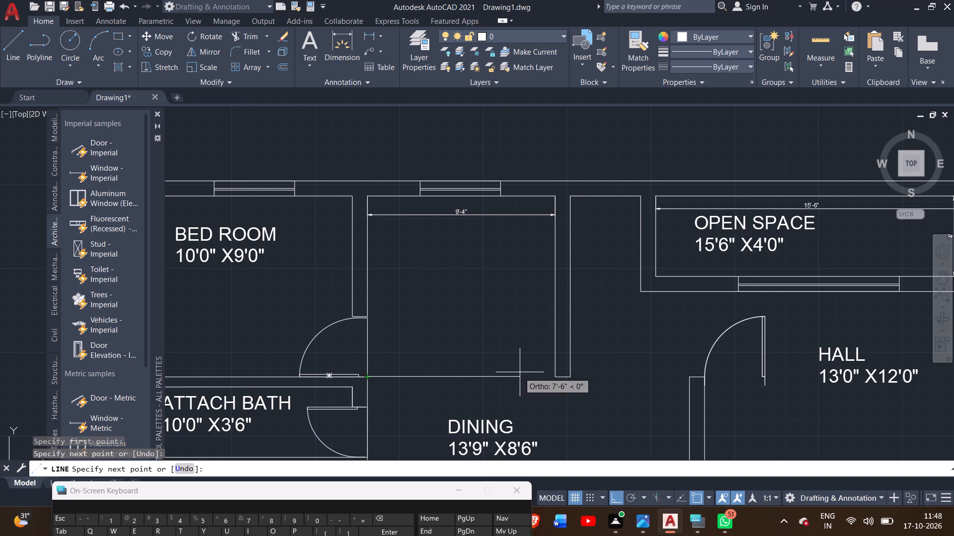
{"action": "left_click", "coordinate": [558, 374]}
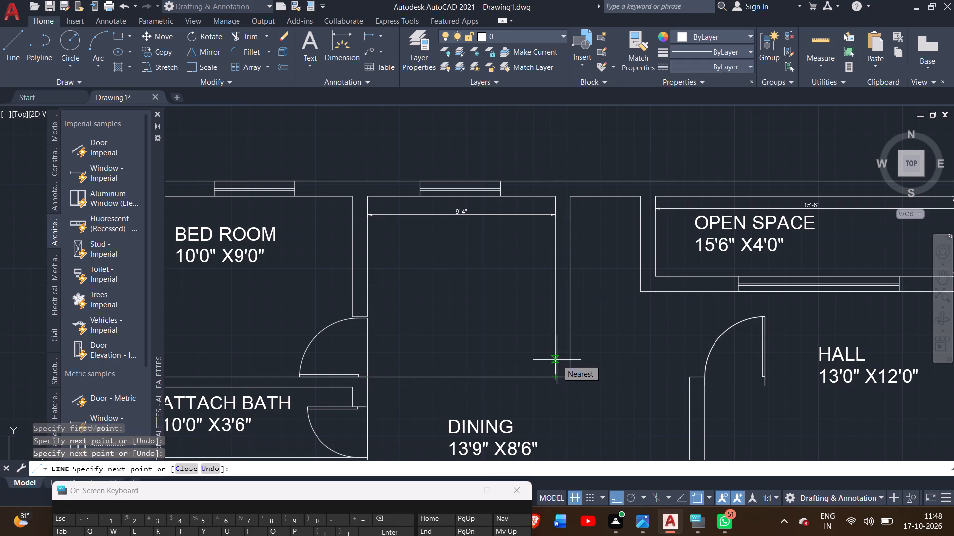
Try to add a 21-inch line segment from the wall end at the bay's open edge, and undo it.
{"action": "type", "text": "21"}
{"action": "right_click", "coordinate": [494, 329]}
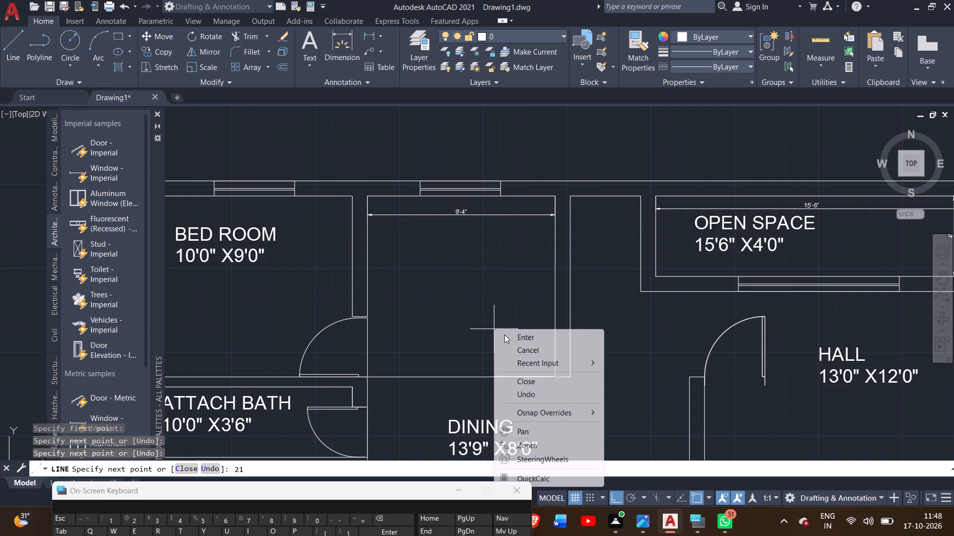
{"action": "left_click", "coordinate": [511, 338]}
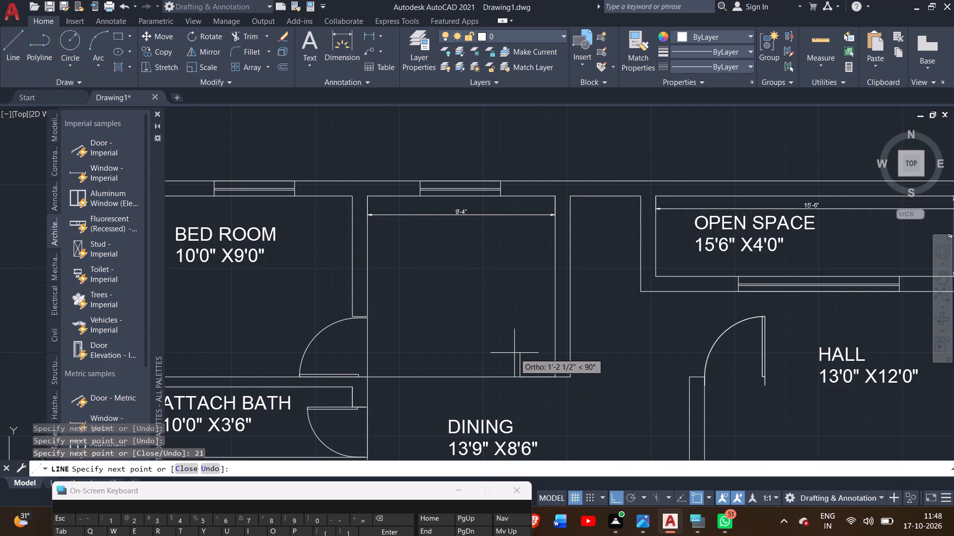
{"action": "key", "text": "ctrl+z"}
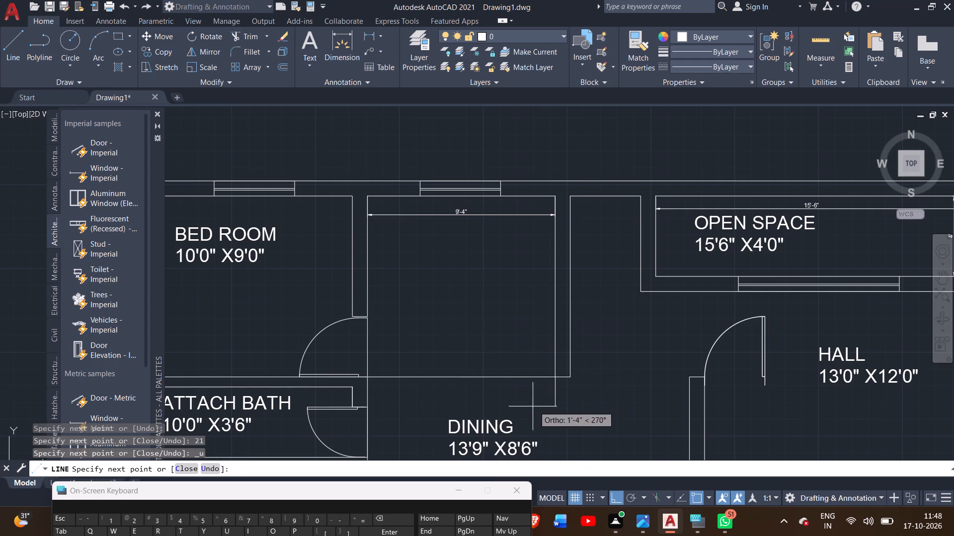
Finish the line and offset the edge line above DINING three times by 1' into the 9'-4" bay as stair treads.
{"action": "middle_click_drag", "start_coordinate": [534, 348], "coordinate": [482, 313]}
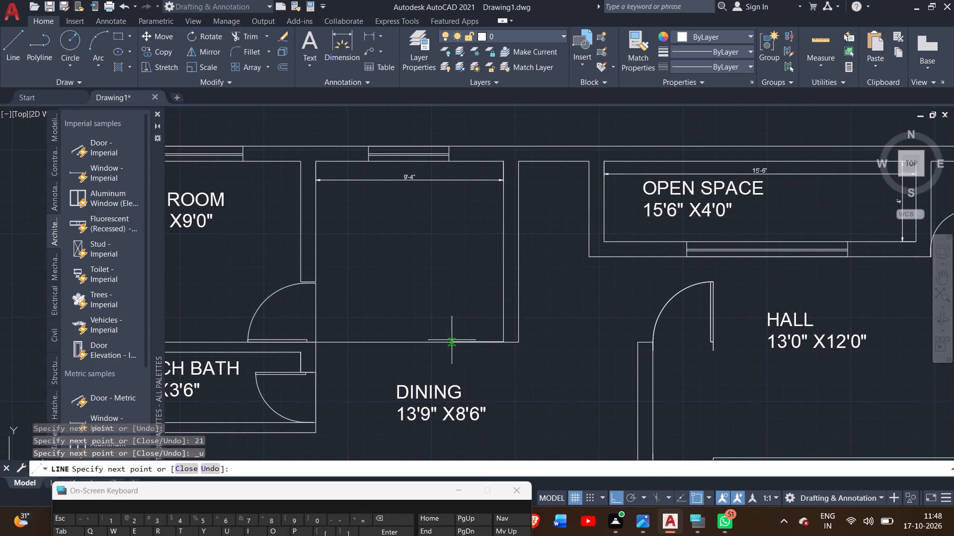
{"action": "right_click", "coordinate": [437, 335]}
{"action": "double_click", "coordinate": [448, 340]}
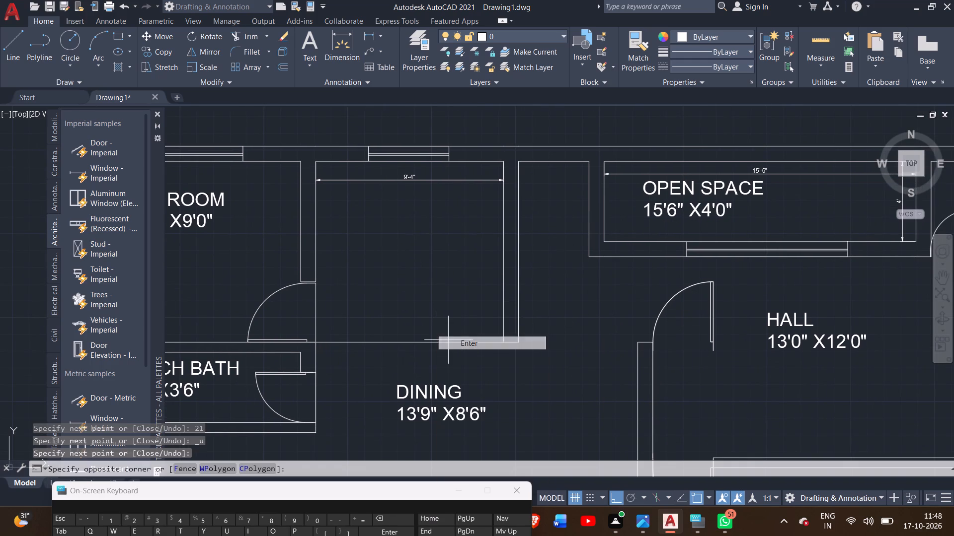
{"action": "left_click", "coordinate": [448, 344]}
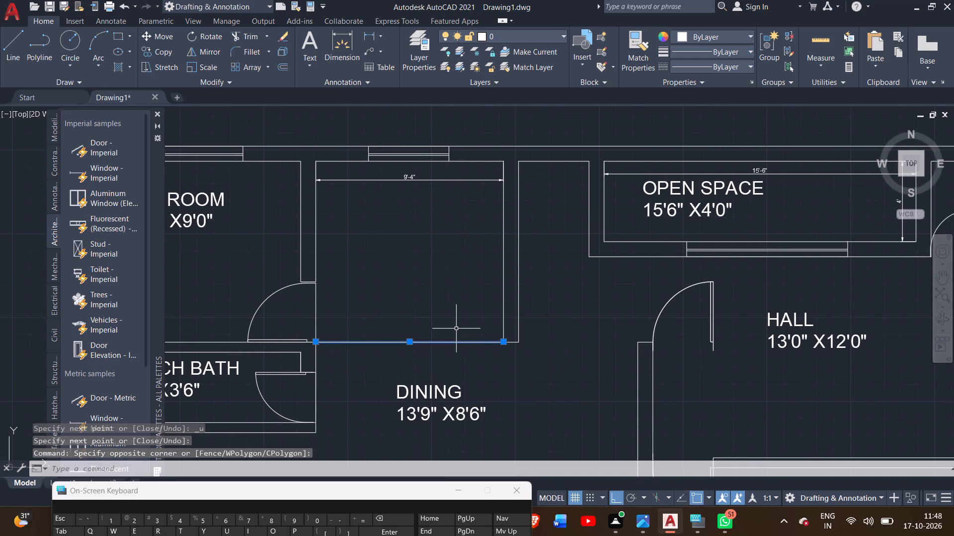
{"action": "type", "text": "OFF"}
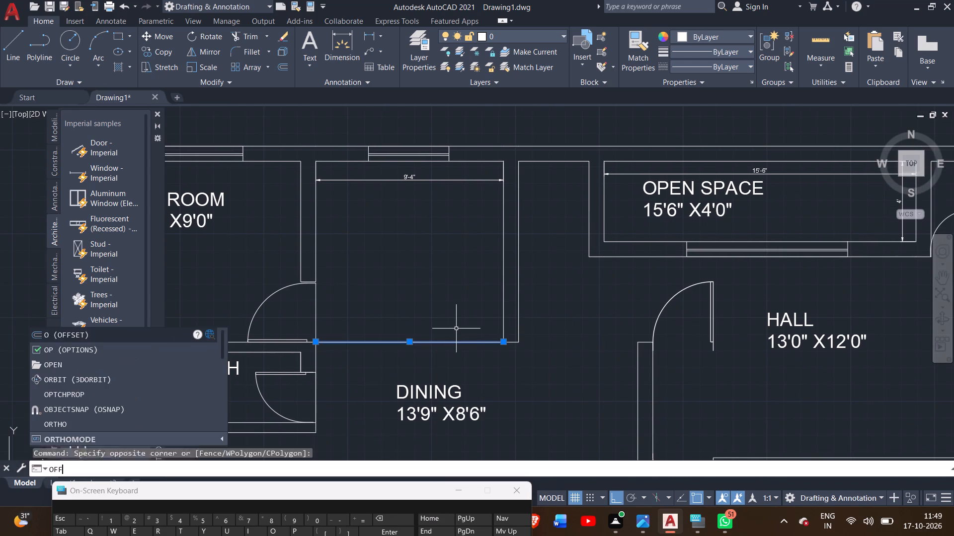
{"action": "key", "text": "Return"}
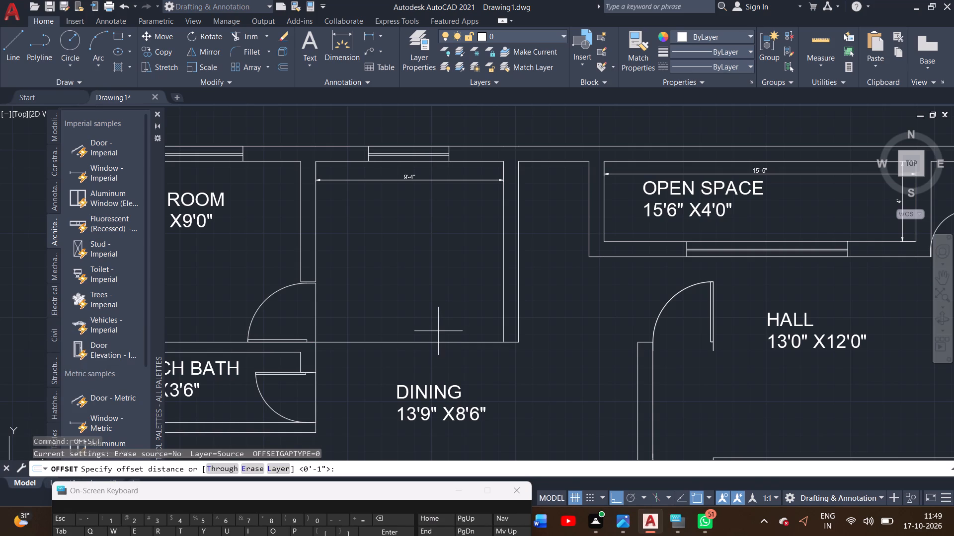
{"action": "type", "text": "1'"}
{"action": "key", "text": "Return"}
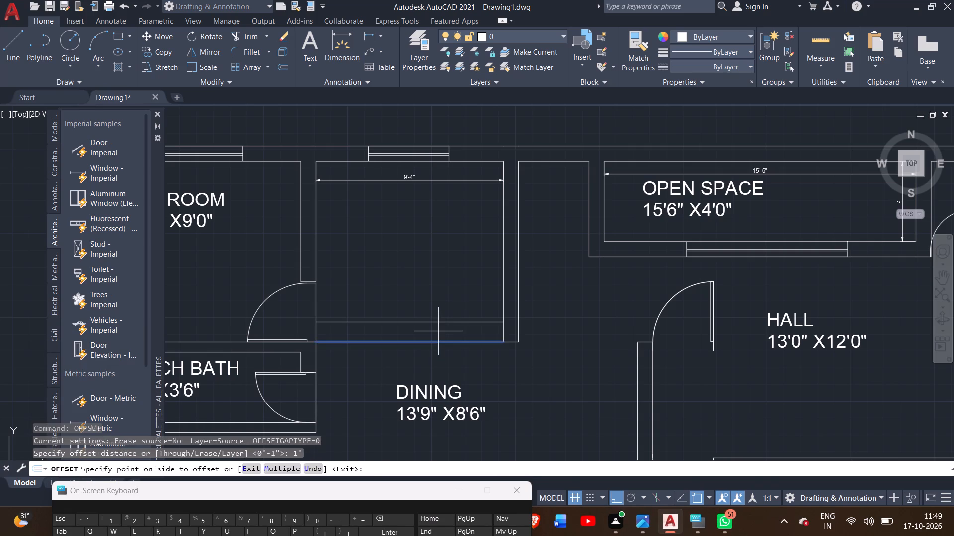
{"action": "left_click", "coordinate": [446, 314]}
{"action": "left_click", "coordinate": [445, 322]}
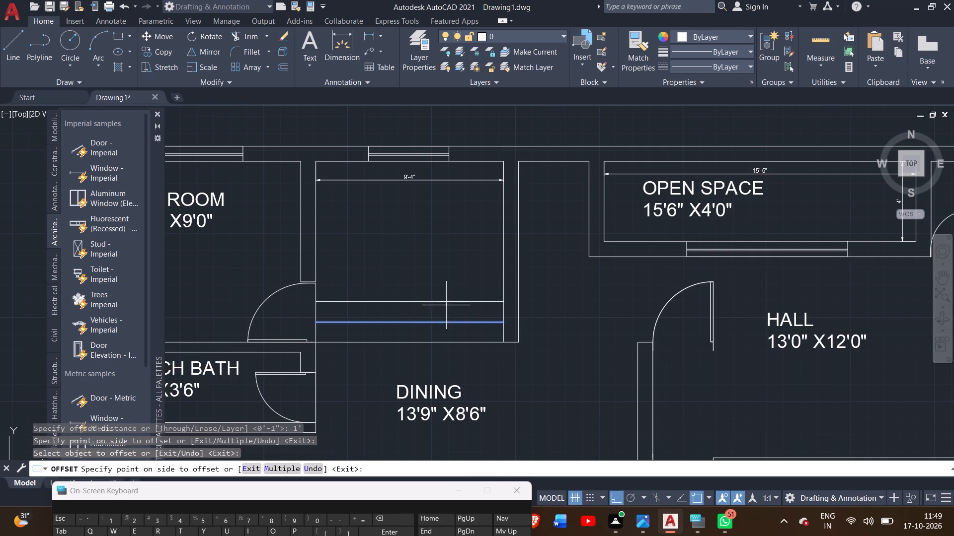
{"action": "double_click", "coordinate": [446, 300]}
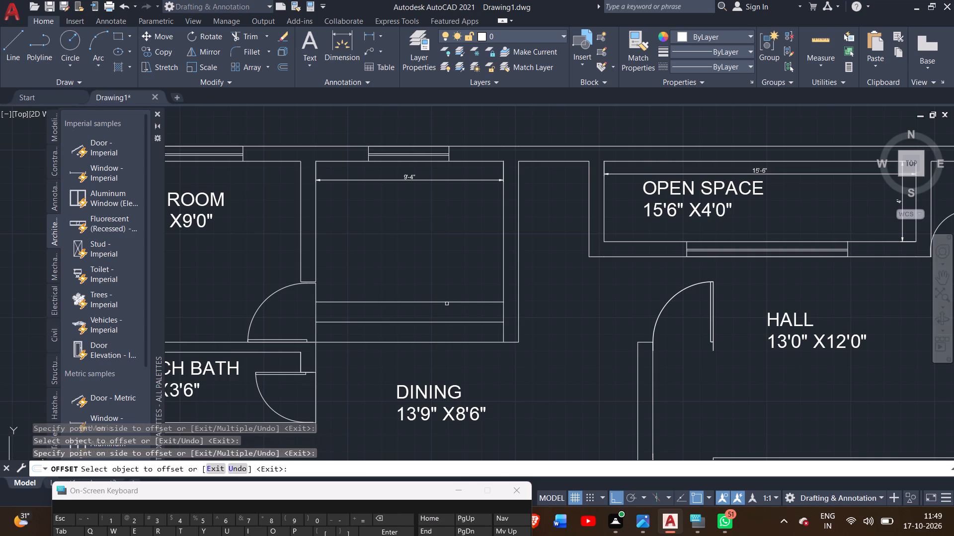
{"action": "left_click", "coordinate": [447, 303]}
{"action": "double_click", "coordinate": [451, 292]}
Offset the innermost tread line successively by 1' to add three more treads in the 9'-4" bay, and end the offset.
{"action": "scroll", "coordinate": [450, 291], "scroll_direction": "up", "scroll_amount": 1}
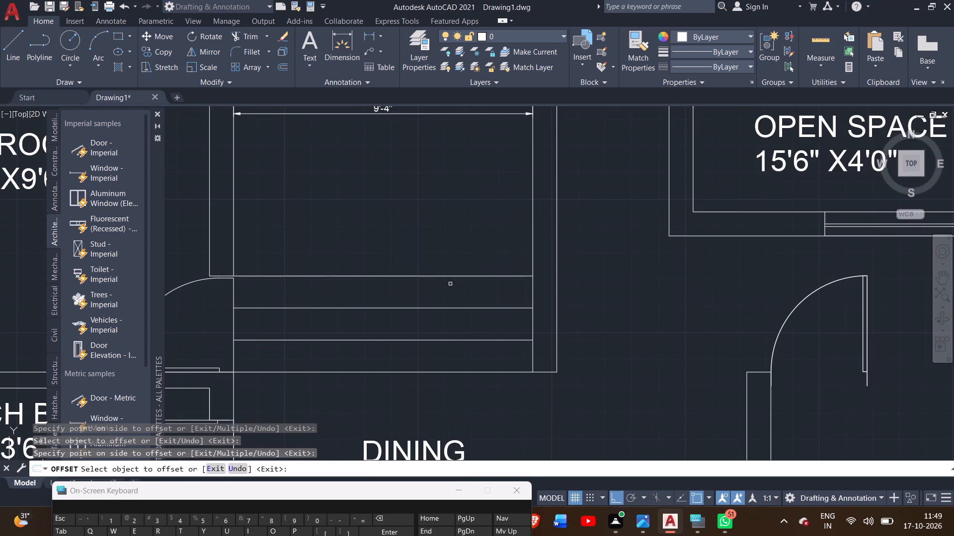
{"action": "left_click", "coordinate": [454, 278]}
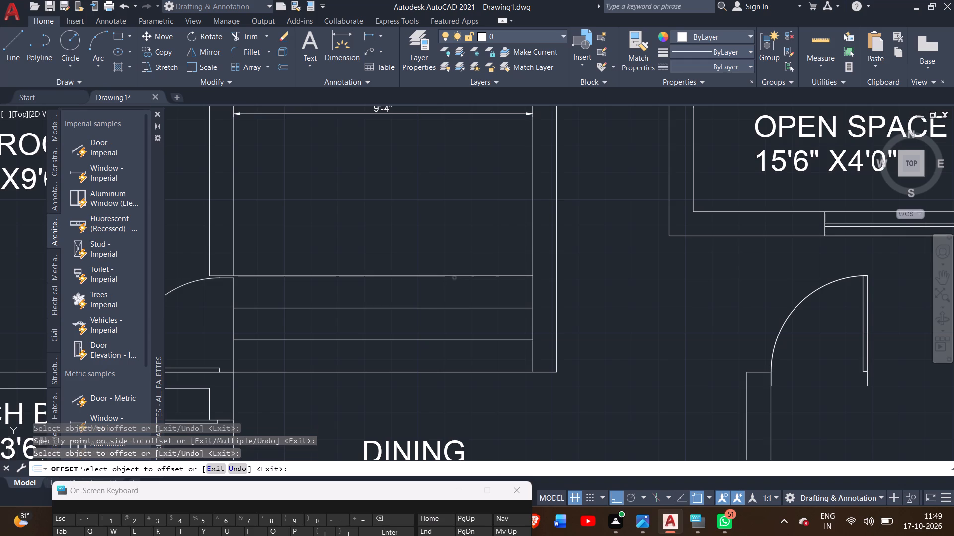
{"action": "left_click", "coordinate": [461, 277]}
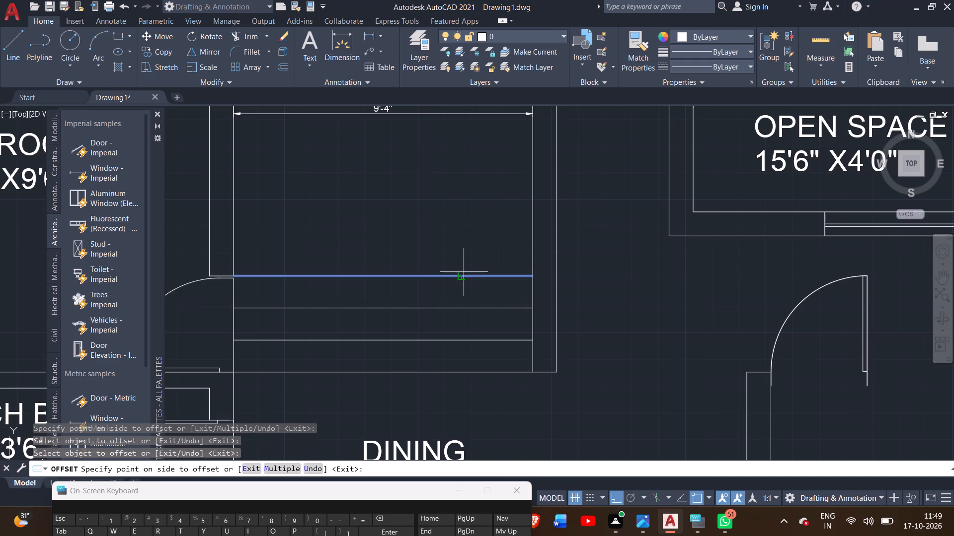
{"action": "left_click", "coordinate": [466, 261]}
{"action": "scroll", "coordinate": [460, 239], "scroll_direction": "down", "scroll_amount": 1}
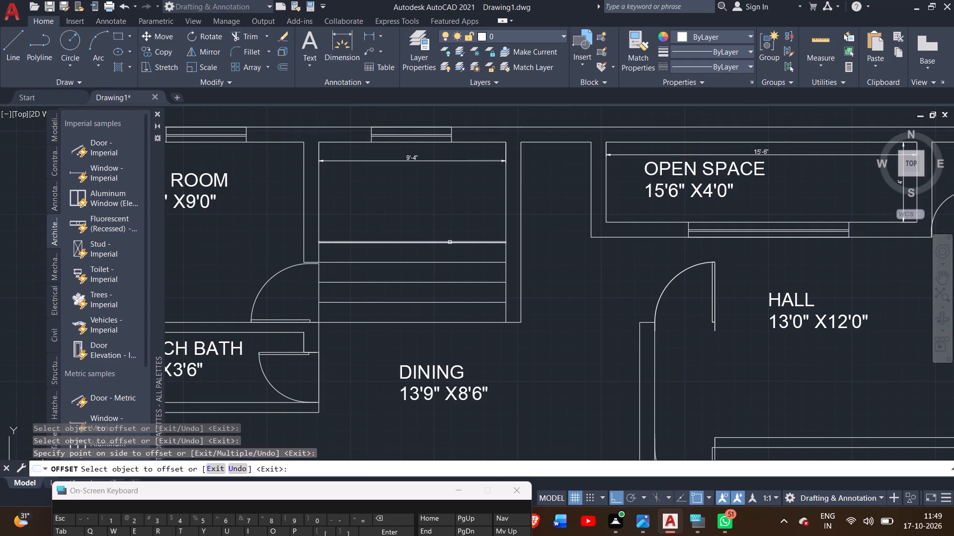
{"action": "left_click", "coordinate": [450, 242]}
{"action": "left_click", "coordinate": [458, 227]}
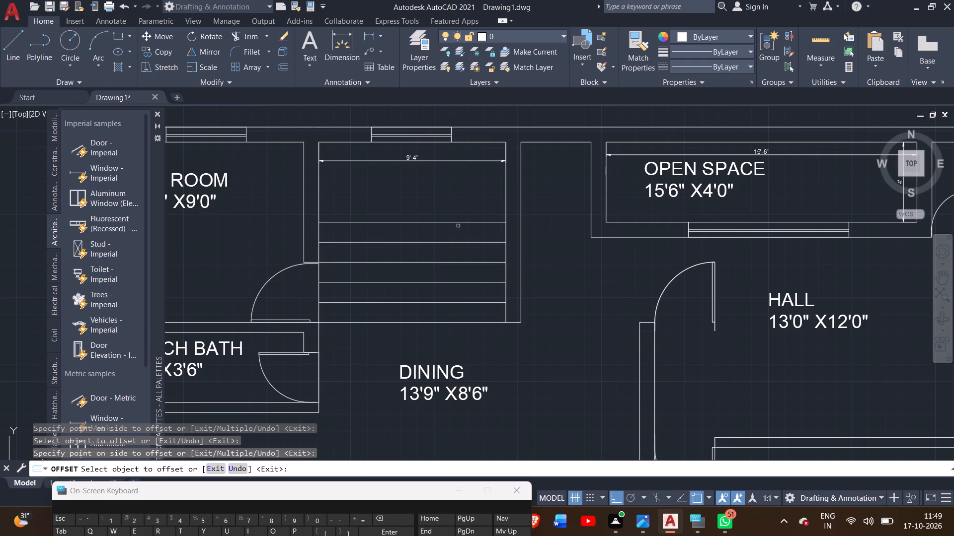
{"action": "left_click", "coordinate": [458, 222]}
{"action": "left_click", "coordinate": [462, 213]}
{"action": "right_click", "coordinate": [541, 373]}
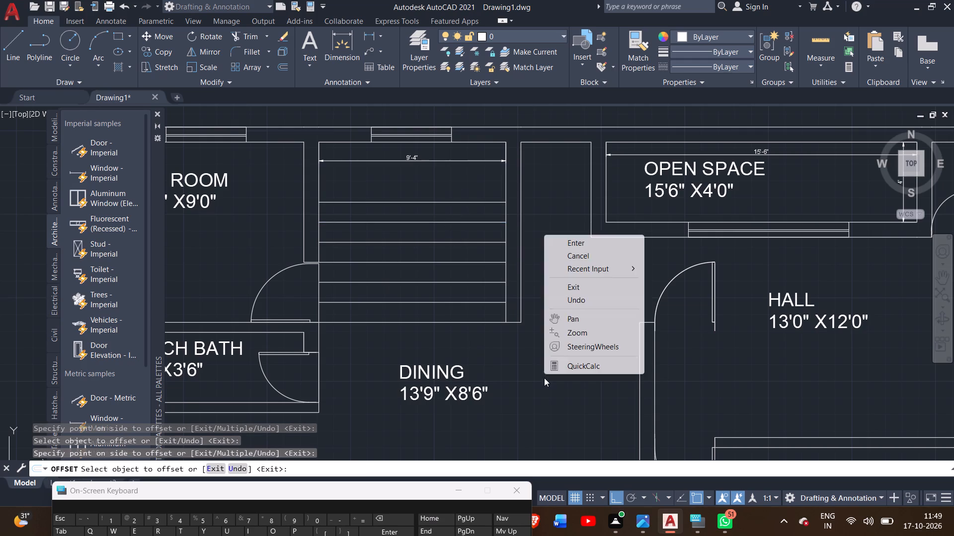
{"action": "left_click", "coordinate": [568, 238]}
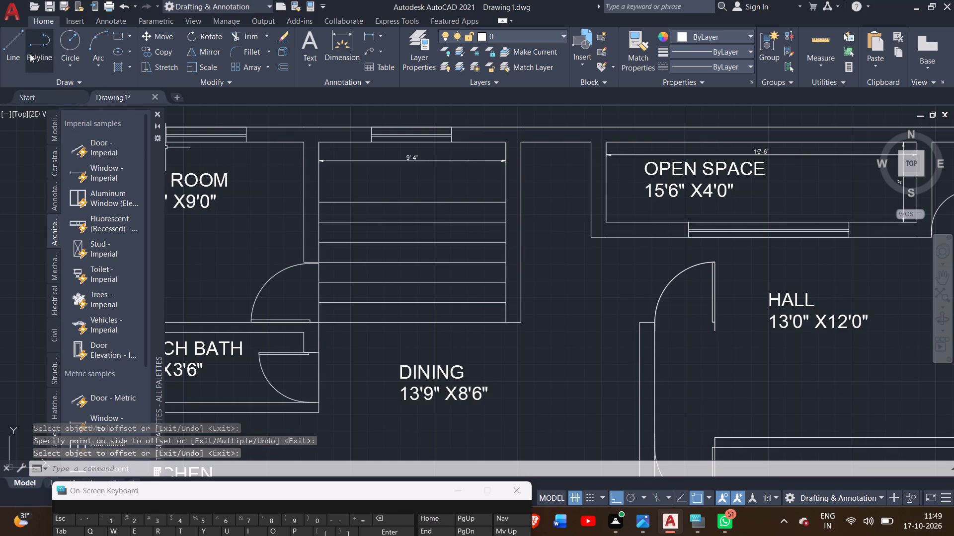
Draw a line 4.7' along the edge above DINING from the bay's BED ROOM side, continuing perpendicular to the innermost tread as the flight divider.
{"action": "left_click", "coordinate": [16, 60]}
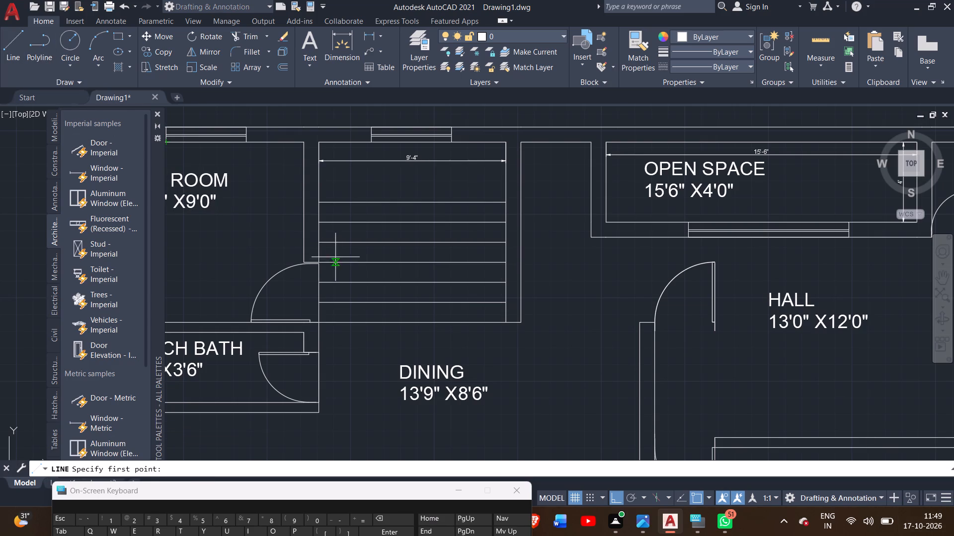
{"action": "scroll", "coordinate": [324, 323], "scroll_direction": "up", "scroll_amount": 1}
{"action": "scroll", "coordinate": [324, 323], "scroll_direction": "down", "scroll_amount": 2}
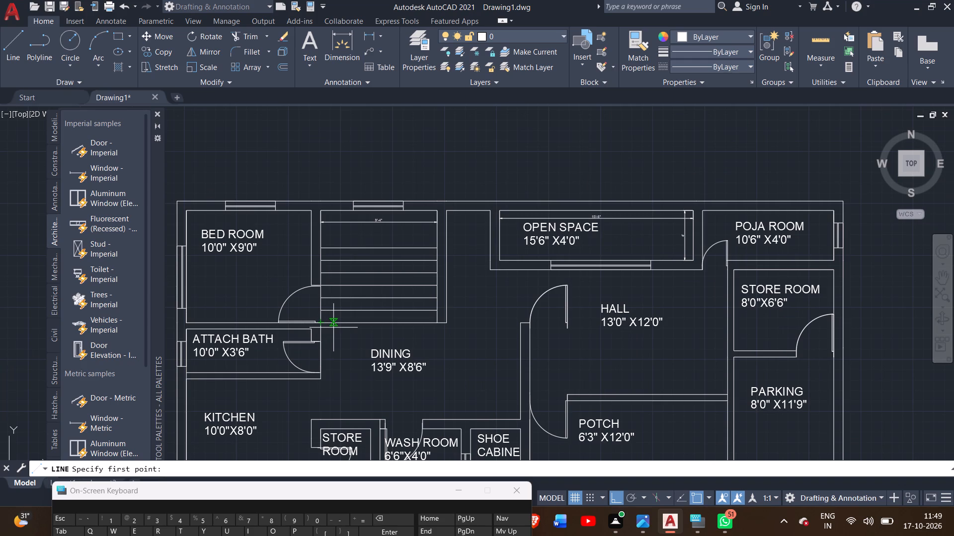
{"action": "scroll", "coordinate": [337, 324], "scroll_direction": "up", "scroll_amount": 1}
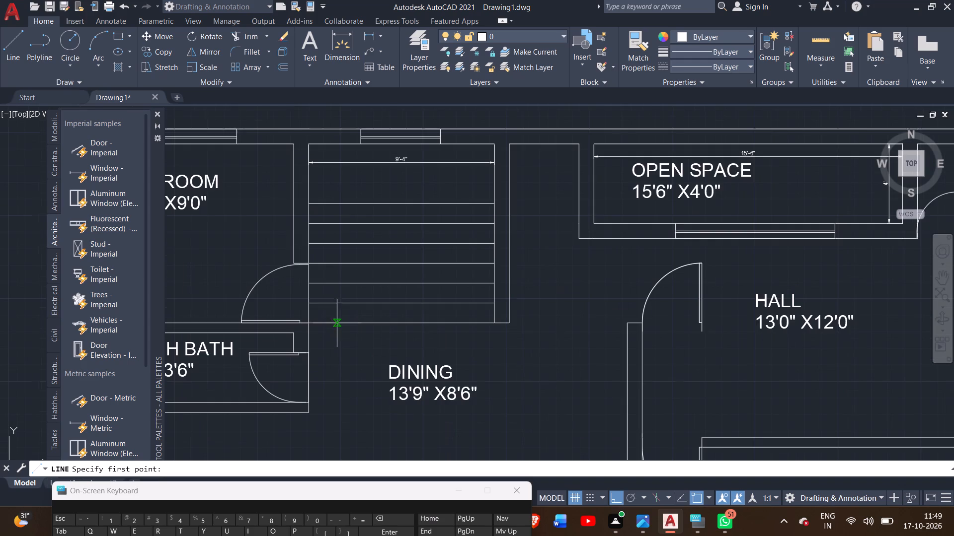
{"action": "left_click", "coordinate": [311, 324]}
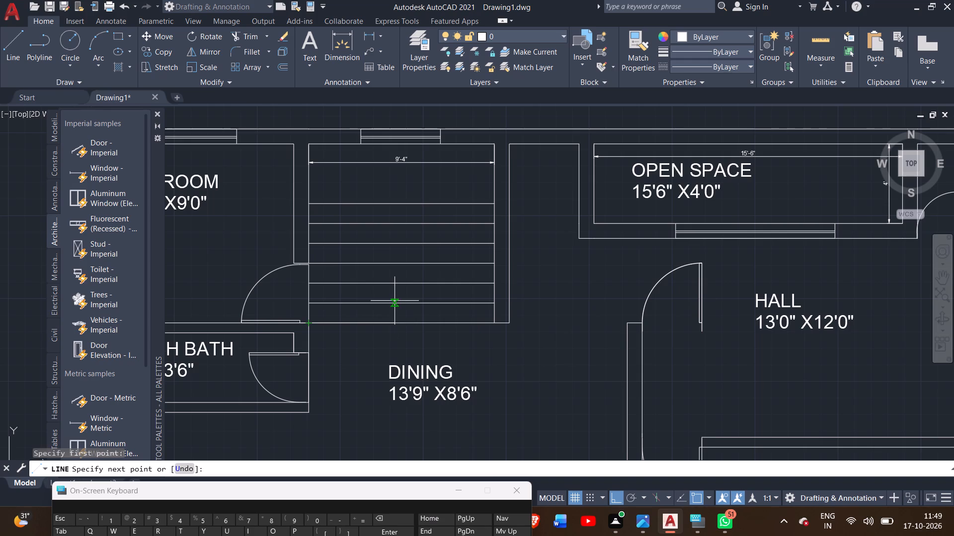
{"action": "type", "text": "4.78"}
{"action": "key", "text": "BackSpace"}
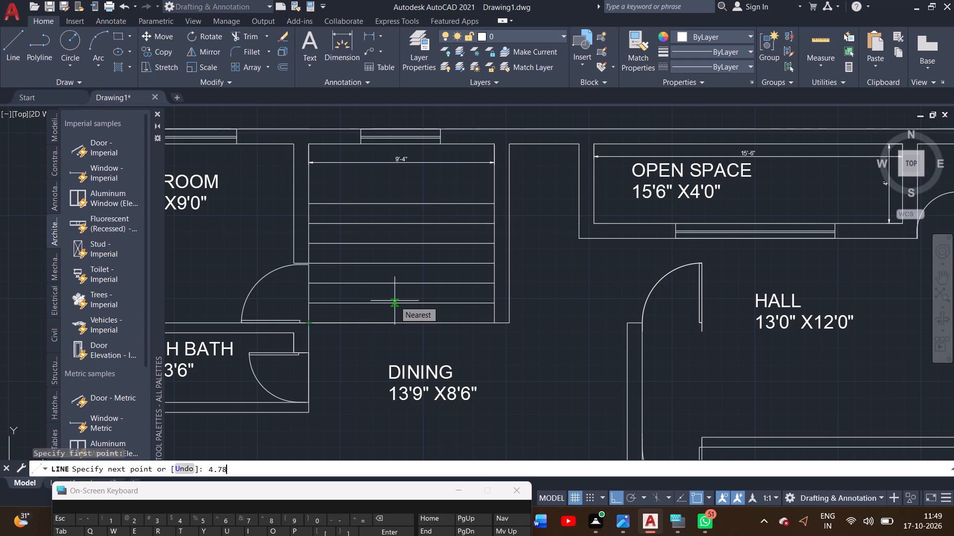
{"action": "key", "text": "apostrophe"}
{"action": "key", "text": "Return"}
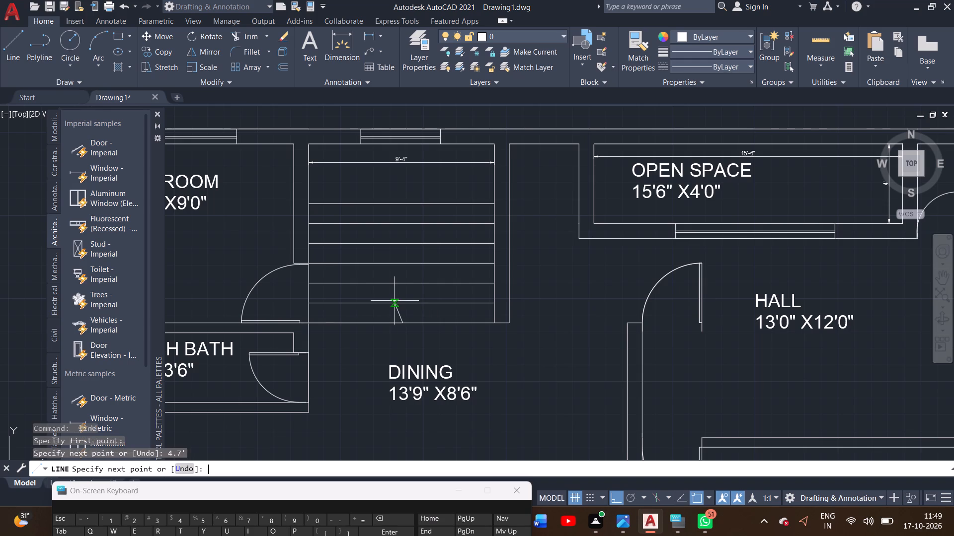
{"action": "scroll", "coordinate": [404, 199], "scroll_direction": "up", "scroll_amount": 2}
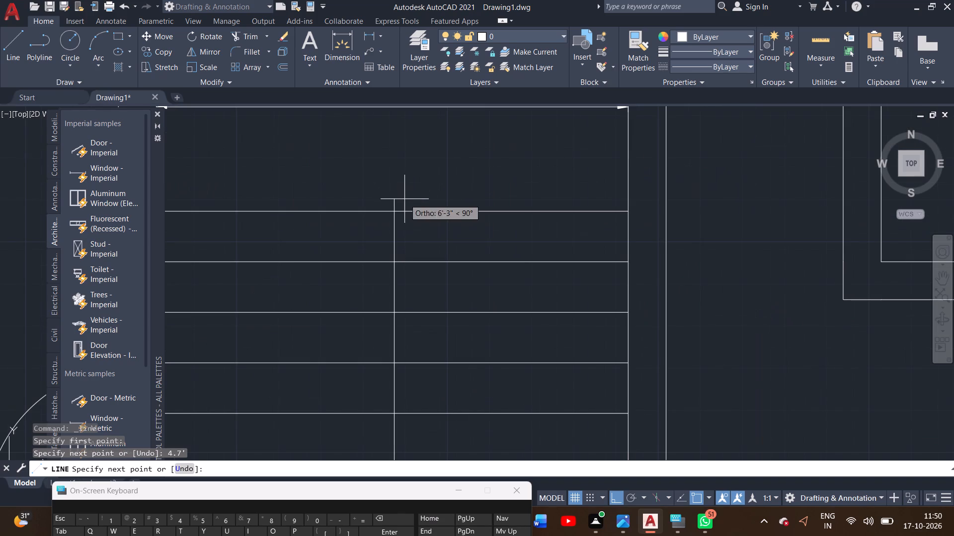
{"action": "left_click", "coordinate": [397, 212]}
{"action": "right_click", "coordinate": [397, 209]}
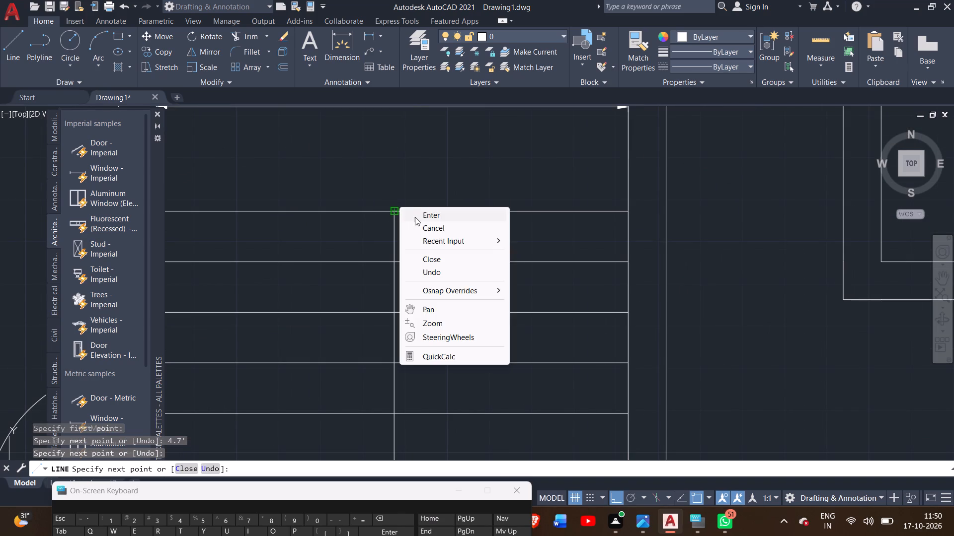
{"action": "left_click", "coordinate": [417, 217]}
Draw a direction line midway through the flight beside HALL, from the edge above DINING to the innermost tread.
{"action": "scroll", "coordinate": [439, 251], "scroll_direction": "down", "scroll_amount": 1}
{"action": "middle_click_drag", "start_coordinate": [439, 251], "coordinate": [394, 222]}
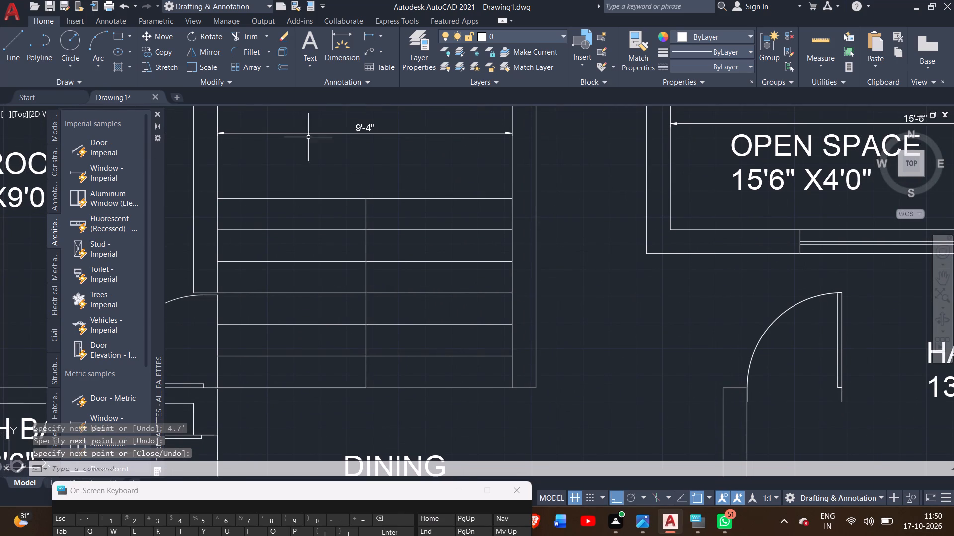
{"action": "left_click", "coordinate": [16, 42]}
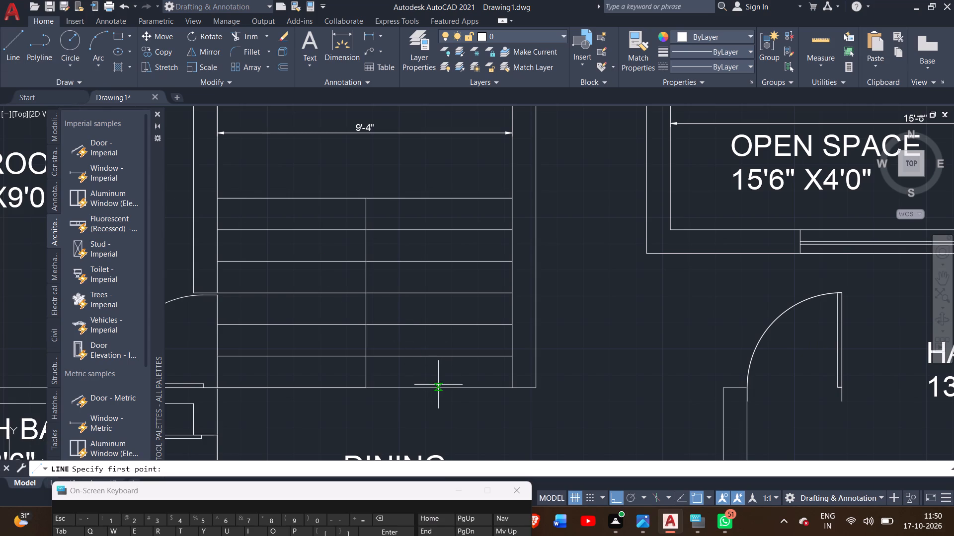
{"action": "left_click", "coordinate": [439, 388]}
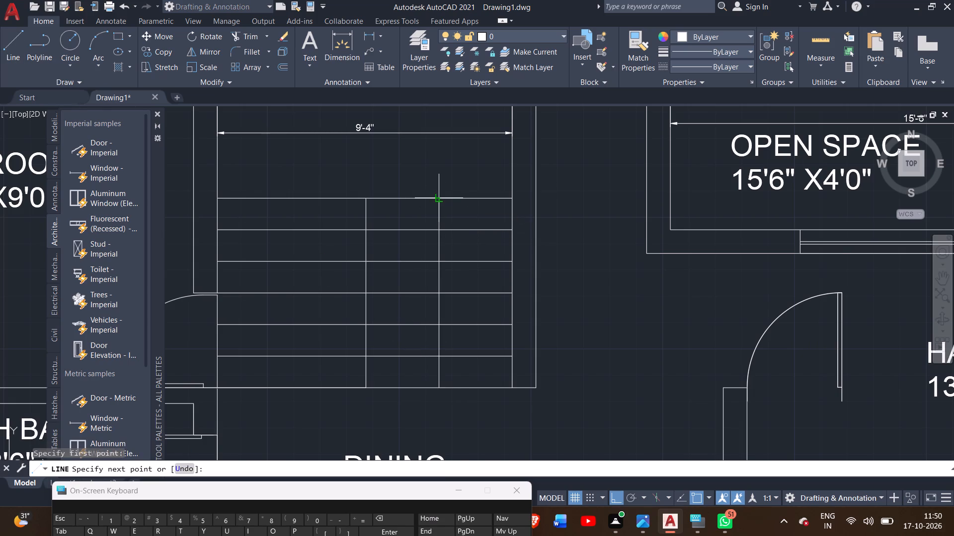
{"action": "left_click", "coordinate": [440, 197]}
{"action": "scroll", "coordinate": [439, 204], "scroll_direction": "up", "scroll_amount": 1}
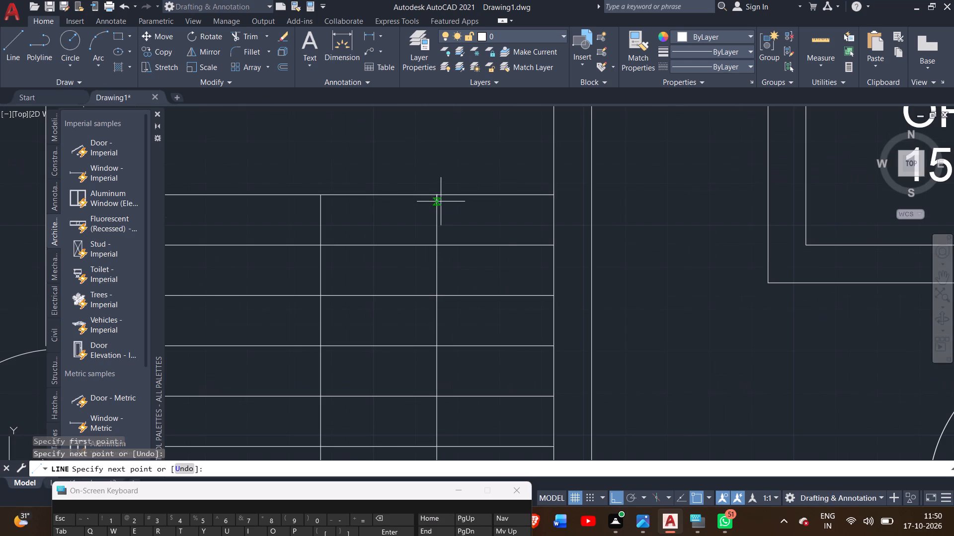
{"action": "right_click", "coordinate": [430, 215]}
{"action": "left_click", "coordinate": [447, 223]}
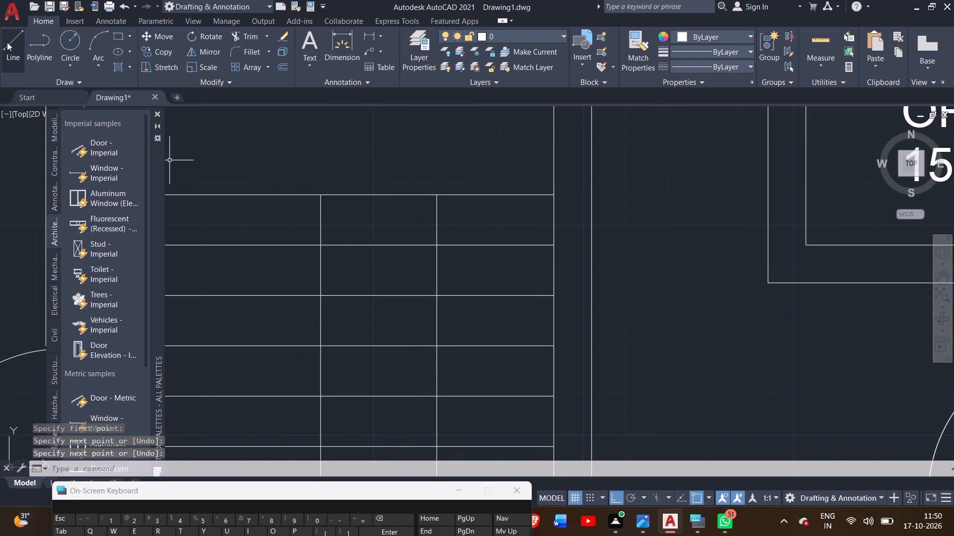
Turn ortho off and draw two short slanted lines from the direction line's innermost end to form an arrowhead.
{"action": "left_click", "coordinate": [11, 46]}
{"action": "left_click", "coordinate": [439, 198]}
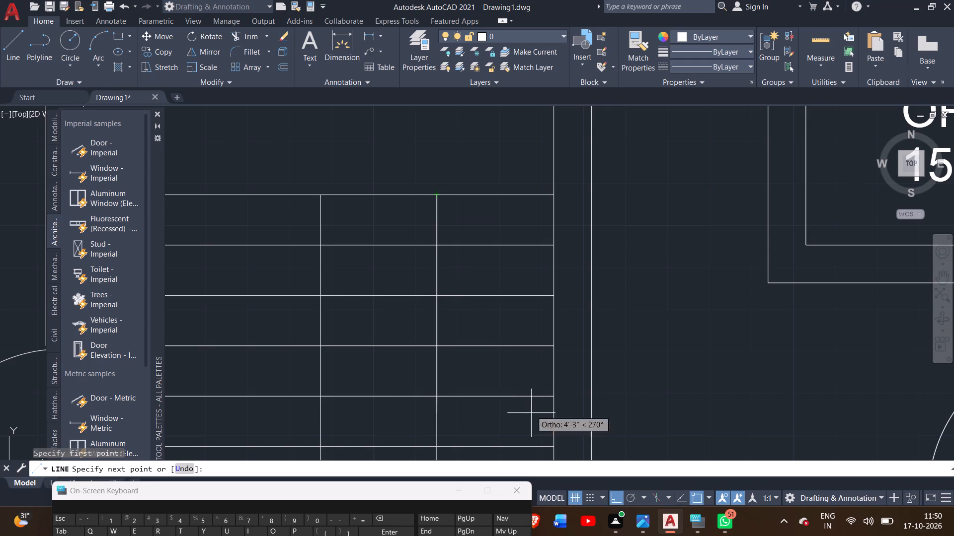
{"action": "left_click", "coordinate": [615, 495]}
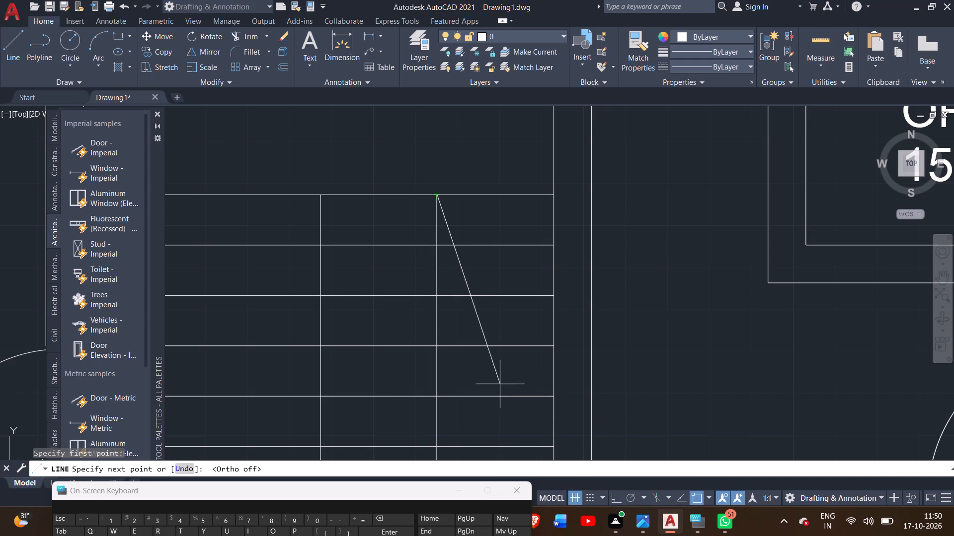
{"action": "left_click", "coordinate": [415, 206]}
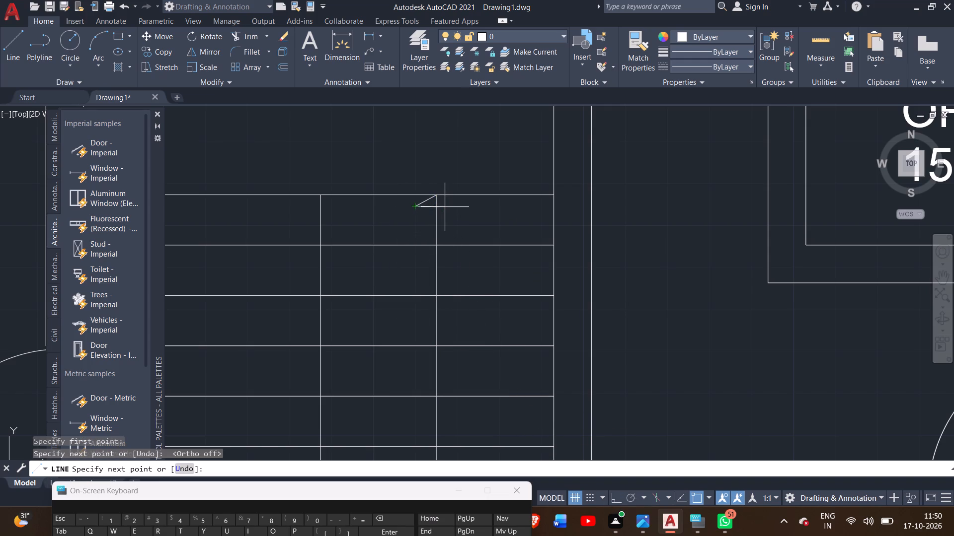
{"action": "right_click", "coordinate": [408, 217]}
{"action": "left_click", "coordinate": [427, 223]}
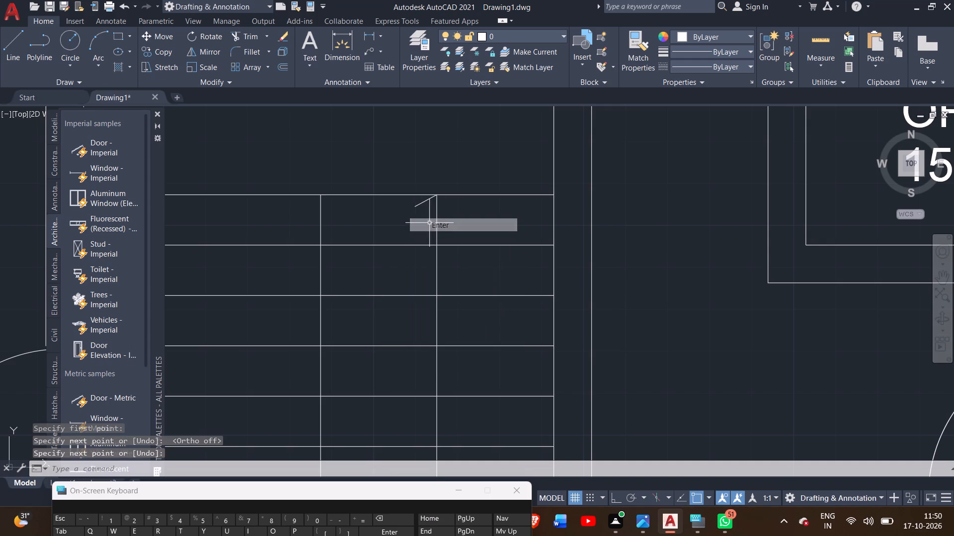
{"action": "left_click", "coordinate": [10, 60]}
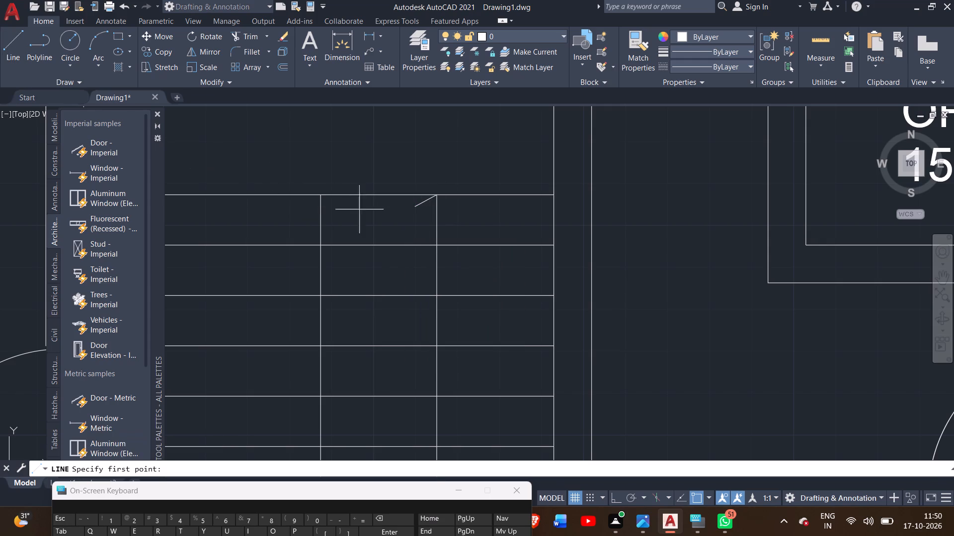
{"action": "left_click", "coordinate": [437, 193]}
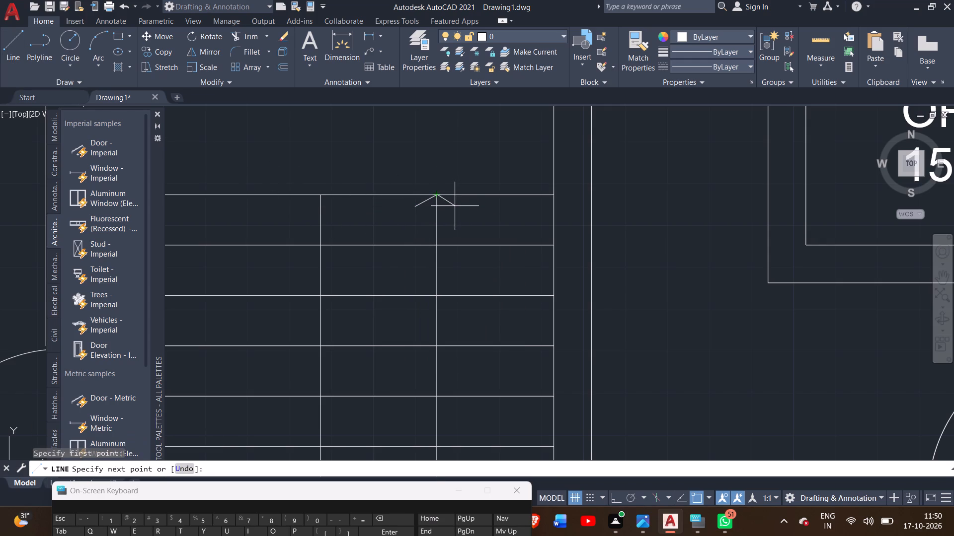
{"action": "left_click", "coordinate": [457, 206]}
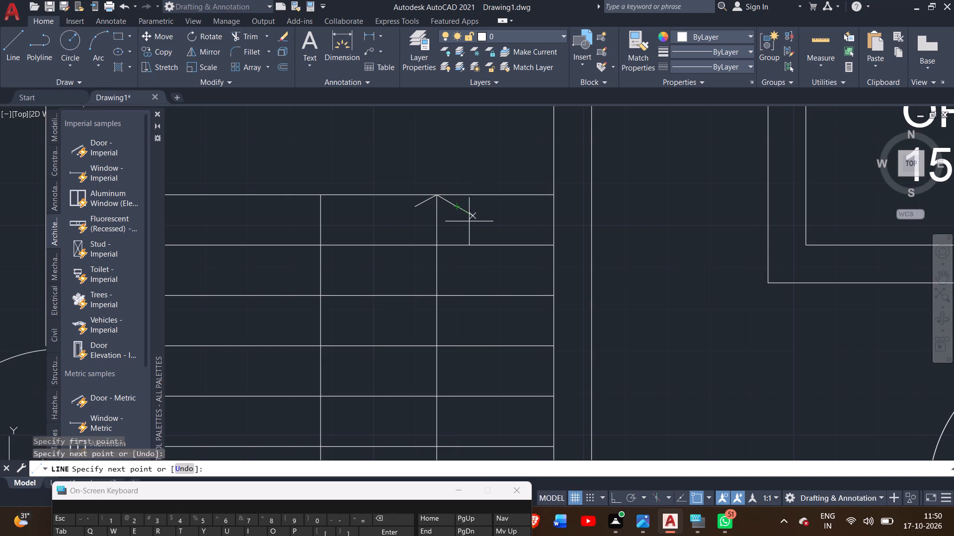
{"action": "right_click", "coordinate": [469, 220]}
{"action": "left_click", "coordinate": [480, 222]}
Delete the two overlapping doors at the opening between DINING and HALL.
{"action": "scroll", "coordinate": [465, 266], "scroll_direction": "down", "scroll_amount": 1}
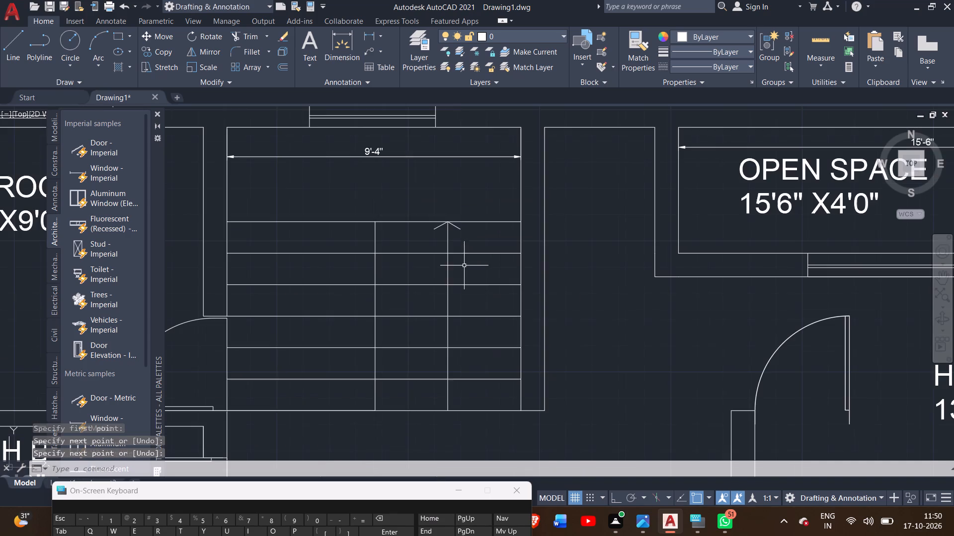
{"action": "scroll", "coordinate": [448, 295], "scroll_direction": "down", "scroll_amount": 1}
{"action": "middle_click_drag", "start_coordinate": [456, 324], "coordinate": [447, 274]}
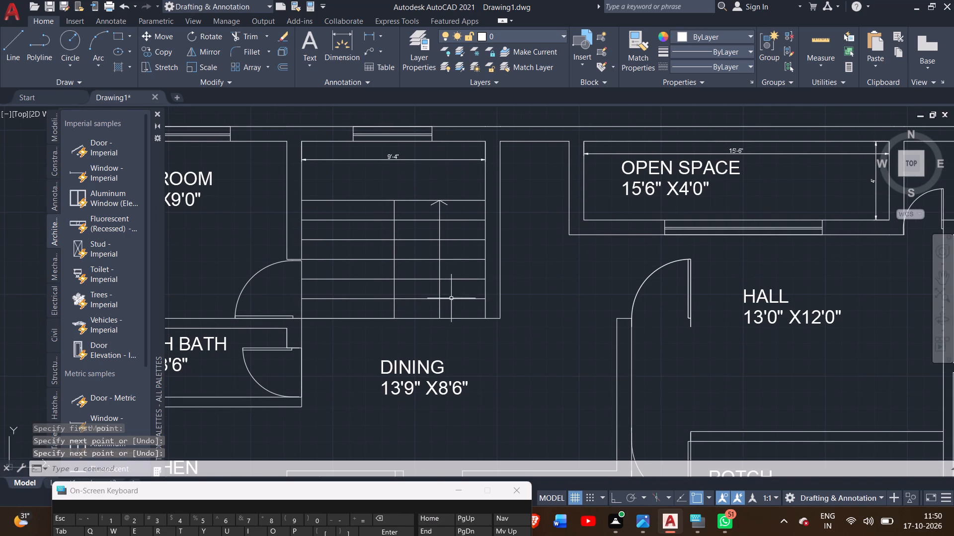
{"action": "middle_click_drag", "start_coordinate": [485, 352], "coordinate": [467, 317]}
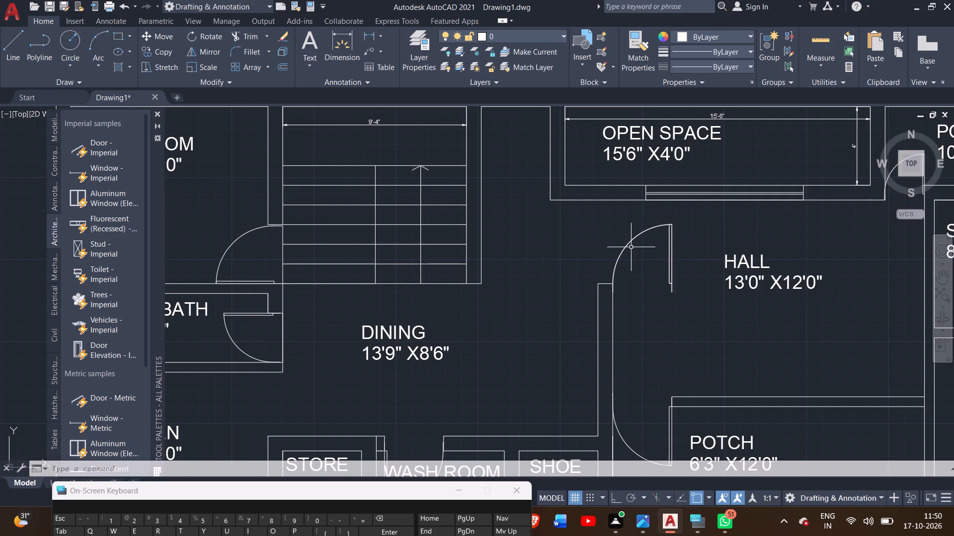
{"action": "left_click", "coordinate": [672, 246]}
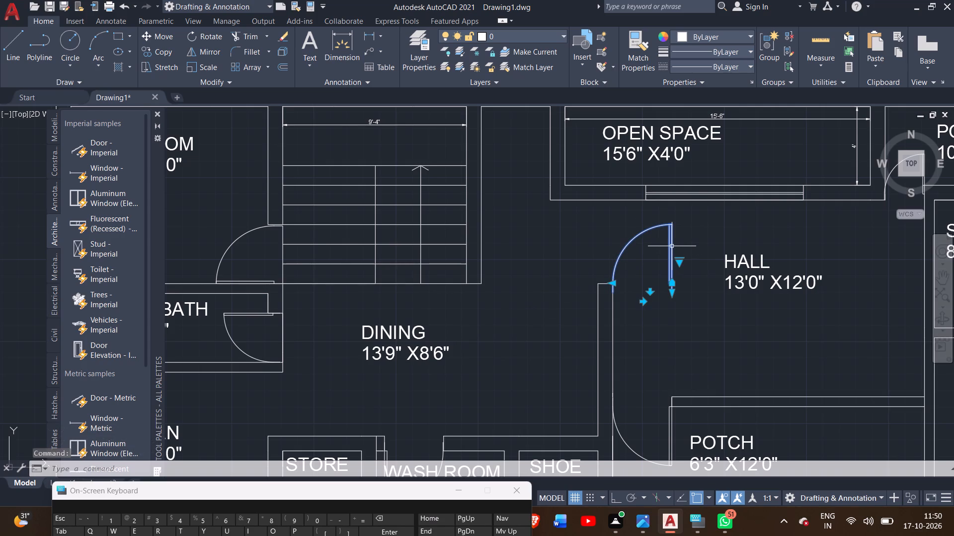
{"action": "key", "text": "Delete"}
{"action": "left_click", "coordinate": [671, 239]}
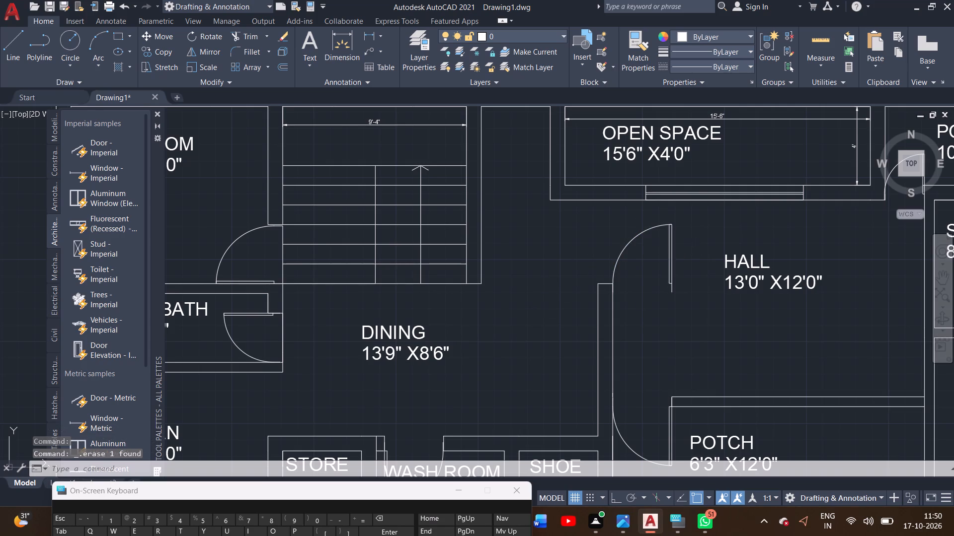
{"action": "key", "text": "Delete"}
Dimension the staircase bay's depth from the outer wall corner to the edge above DINING, placing the dimension inside the bay.
{"action": "scroll", "coordinate": [658, 378], "scroll_direction": "down", "scroll_amount": 1}
{"action": "middle_click_drag", "start_coordinate": [657, 373], "coordinate": [540, 328]}
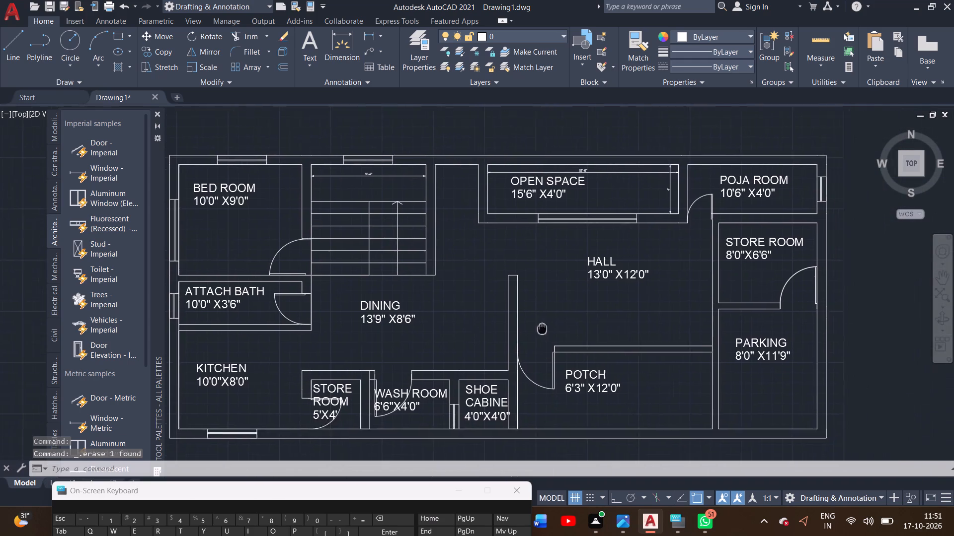
{"action": "middle_click_drag", "start_coordinate": [540, 328], "coordinate": [491, 313]}
{"action": "scroll", "coordinate": [428, 304], "scroll_direction": "down", "scroll_amount": 1}
{"action": "middle_click_drag", "start_coordinate": [431, 306], "coordinate": [496, 359]}
{"action": "scroll", "coordinate": [514, 287], "scroll_direction": "up", "scroll_amount": 2}
{"action": "middle_click_drag", "start_coordinate": [435, 267], "coordinate": [531, 306]}
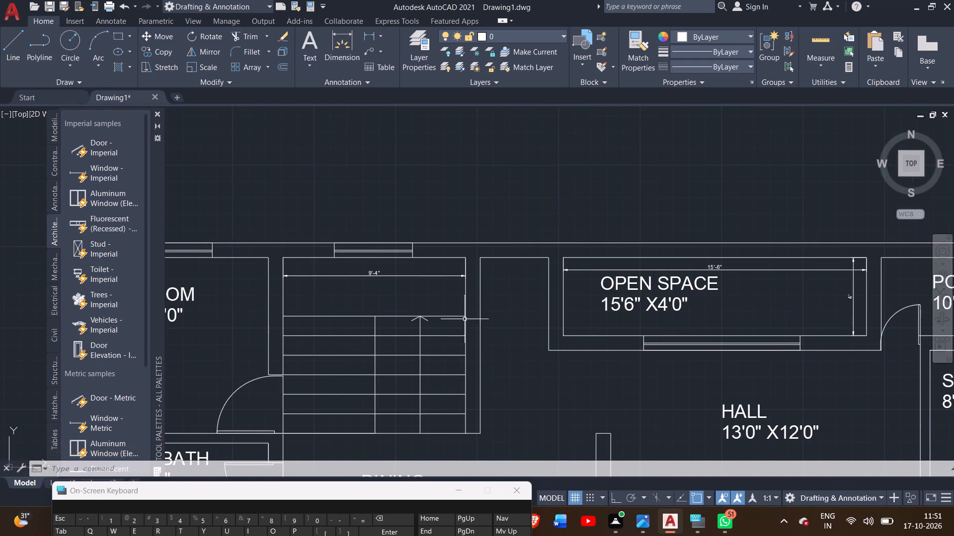
{"action": "scroll", "coordinate": [402, 285], "scroll_direction": "up", "scroll_amount": 2}
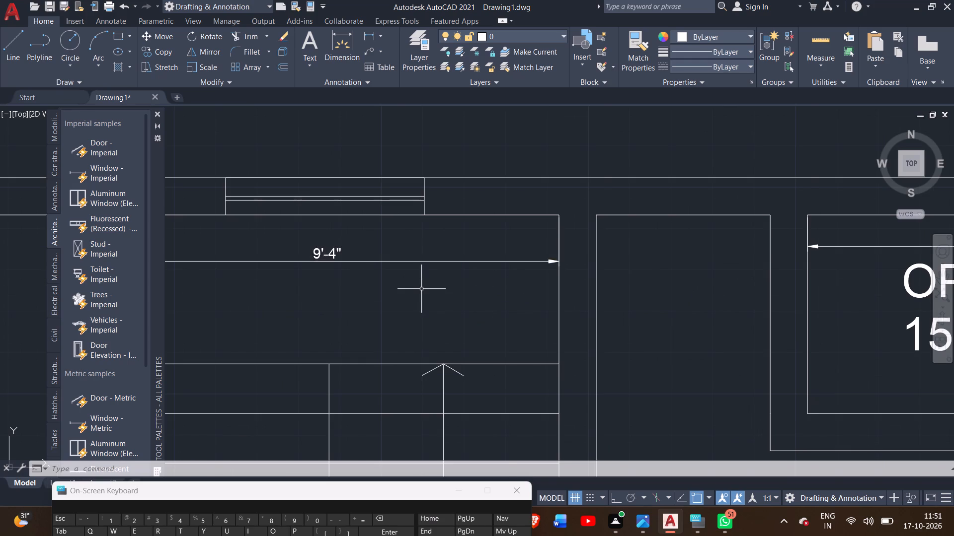
{"action": "scroll", "coordinate": [421, 290], "scroll_direction": "down", "scroll_amount": 2}
{"action": "middle_click_drag", "start_coordinate": [421, 290], "coordinate": [445, 200]}
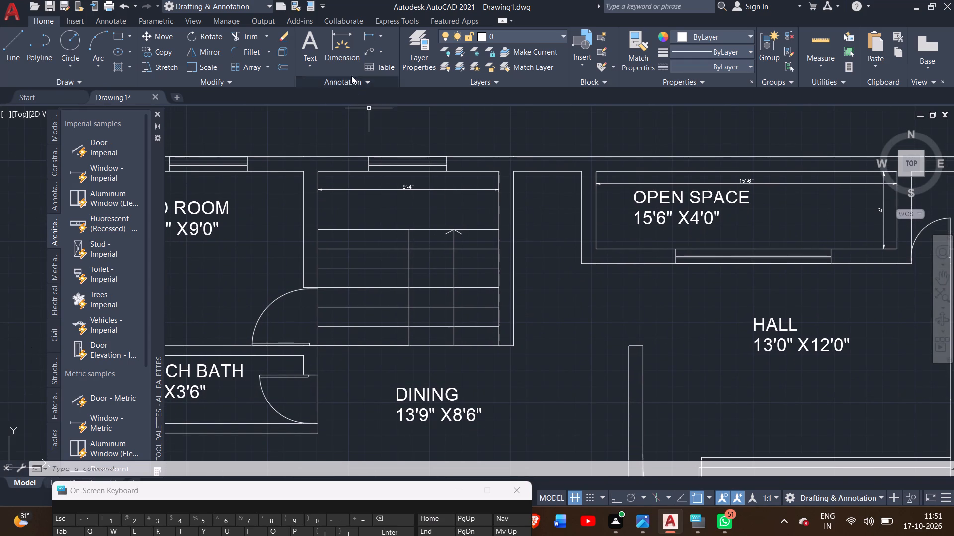
{"action": "left_click", "coordinate": [340, 51]}
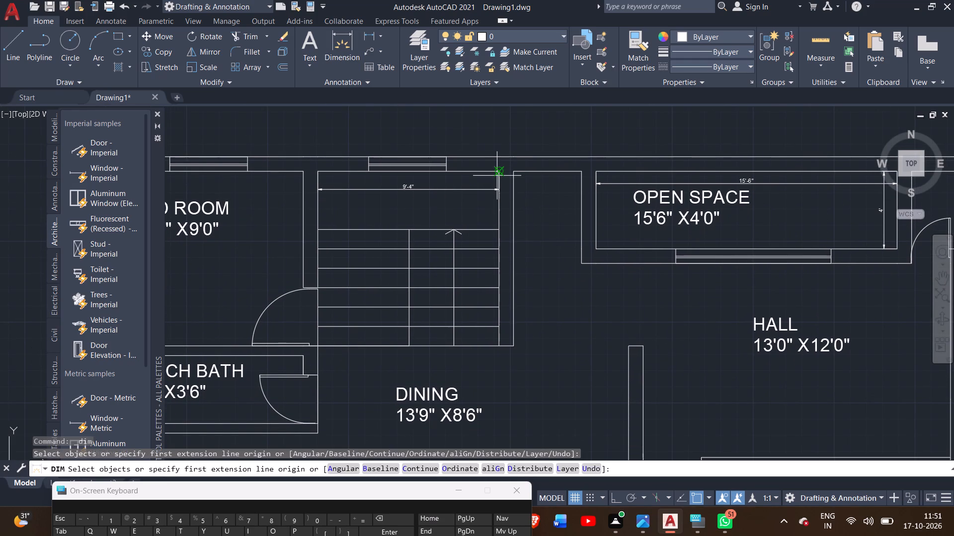
{"action": "left_click", "coordinate": [498, 171]}
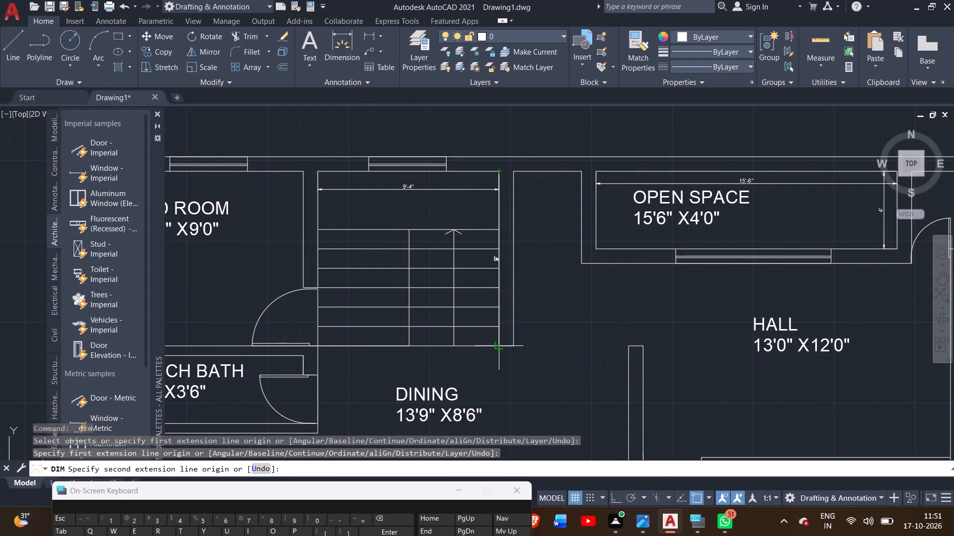
{"action": "left_click", "coordinate": [500, 345]}
{"action": "left_click", "coordinate": [483, 334]}
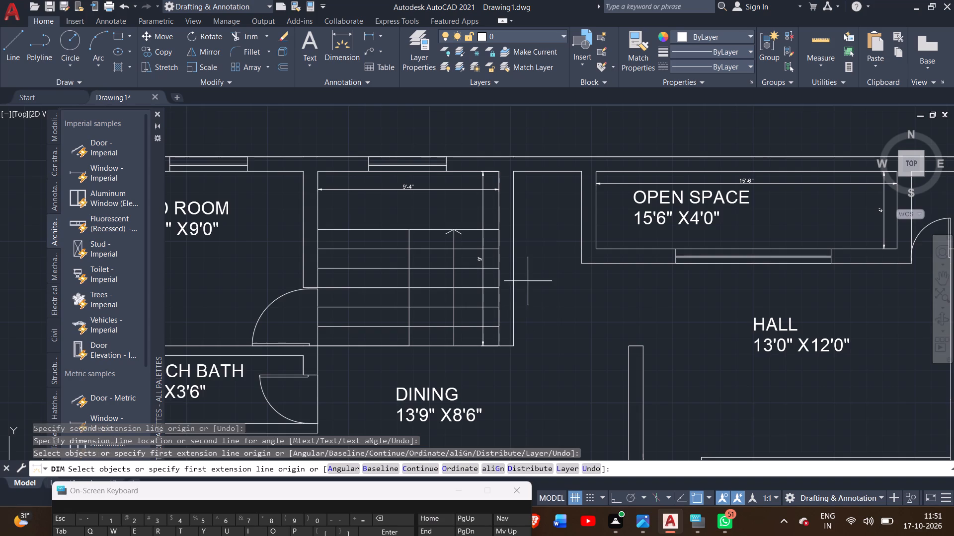
Dimension the upper plan's overall length between the outer wall corners at BED ROOM and POJA ROOM, placing it outside that wall.
{"action": "middle_click_drag", "start_coordinate": [529, 230], "coordinate": [522, 287]}
{"action": "scroll", "coordinate": [522, 287], "scroll_direction": "up", "scroll_amount": 1}
{"action": "scroll", "coordinate": [523, 284], "scroll_direction": "down", "scroll_amount": 2}
{"action": "middle_click_drag", "start_coordinate": [523, 284], "coordinate": [559, 177]}
{"action": "middle_click_drag", "start_coordinate": [374, 228], "coordinate": [384, 237]}
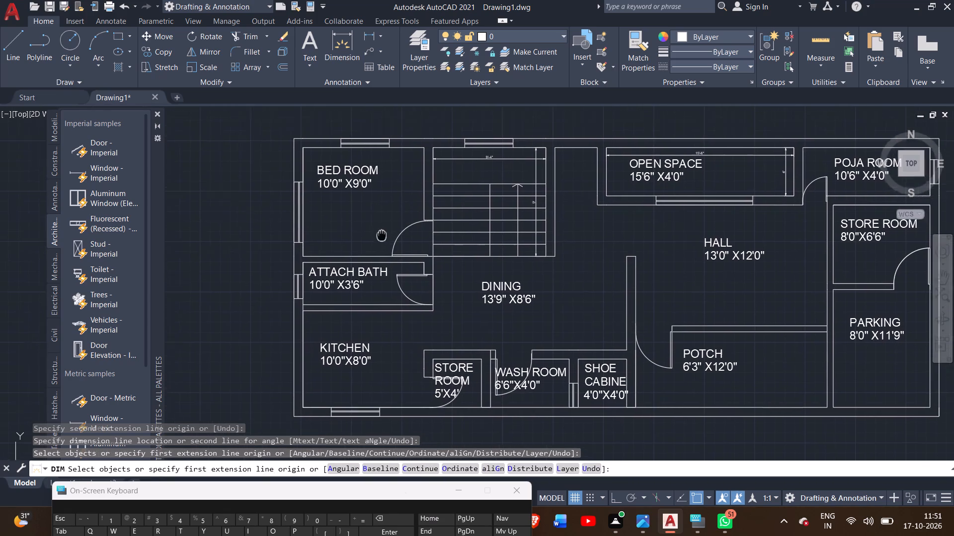
{"action": "middle_click_drag", "start_coordinate": [384, 237], "coordinate": [436, 317]}
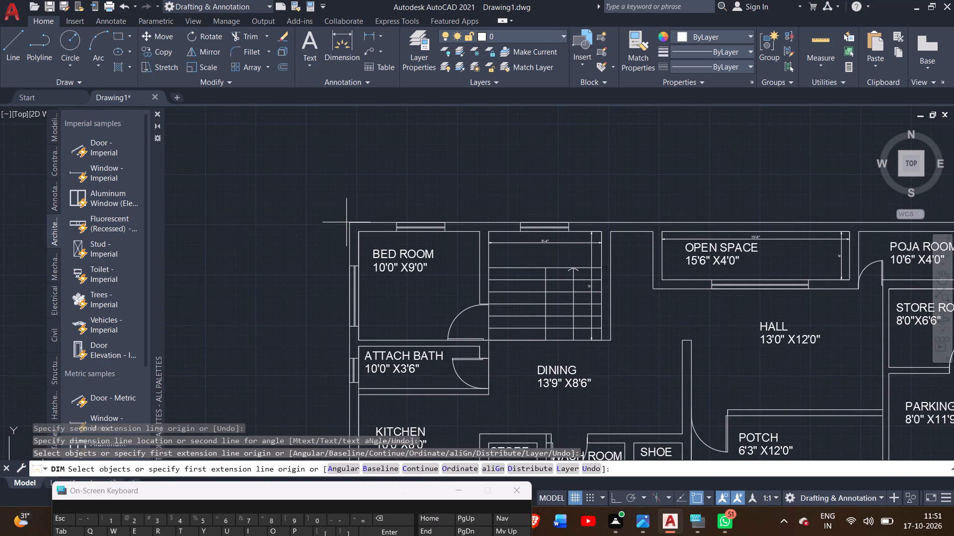
{"action": "left_click", "coordinate": [349, 224]}
{"action": "scroll", "coordinate": [522, 236], "scroll_direction": "down", "scroll_amount": 2}
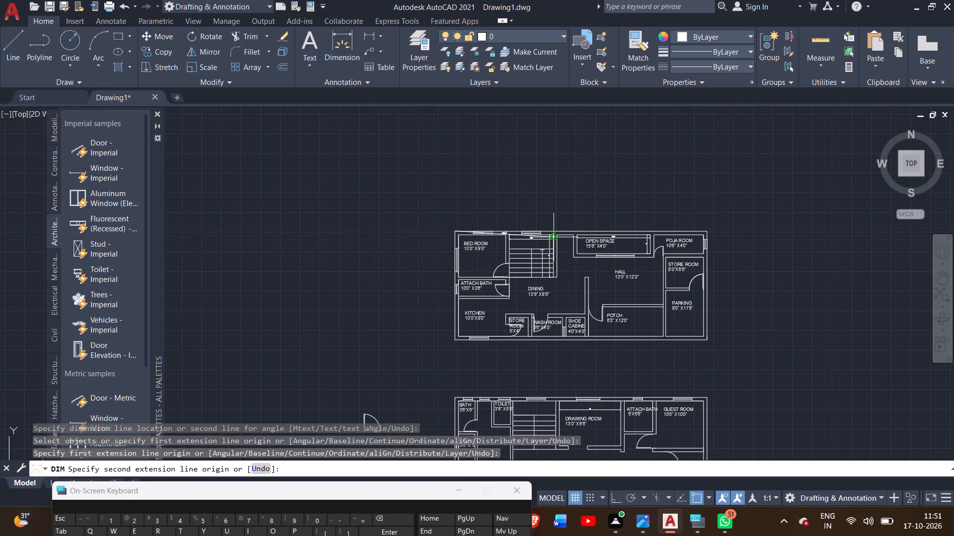
{"action": "middle_click_drag", "start_coordinate": [566, 240], "coordinate": [453, 241]}
{"action": "scroll", "coordinate": [598, 232], "scroll_direction": "up", "scroll_amount": 2}
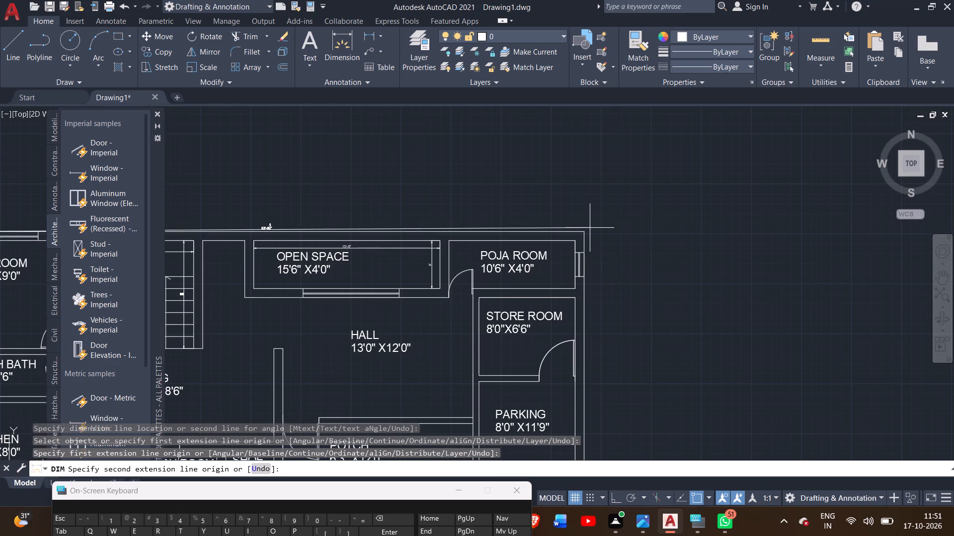
{"action": "double_click", "coordinate": [586, 229]}
{"action": "left_click", "coordinate": [582, 205]}
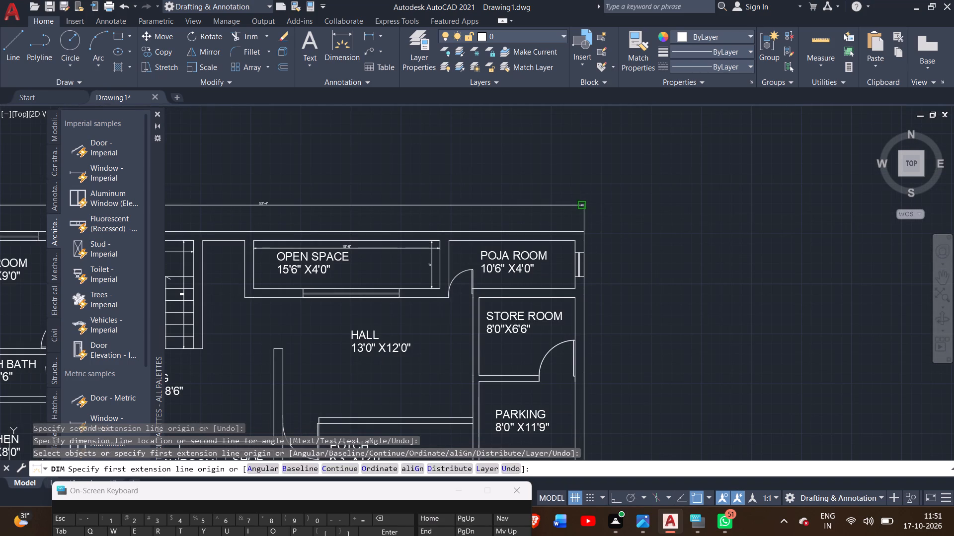
{"action": "right_click_drag", "start_coordinate": [616, 220], "coordinate": [616, 215]}
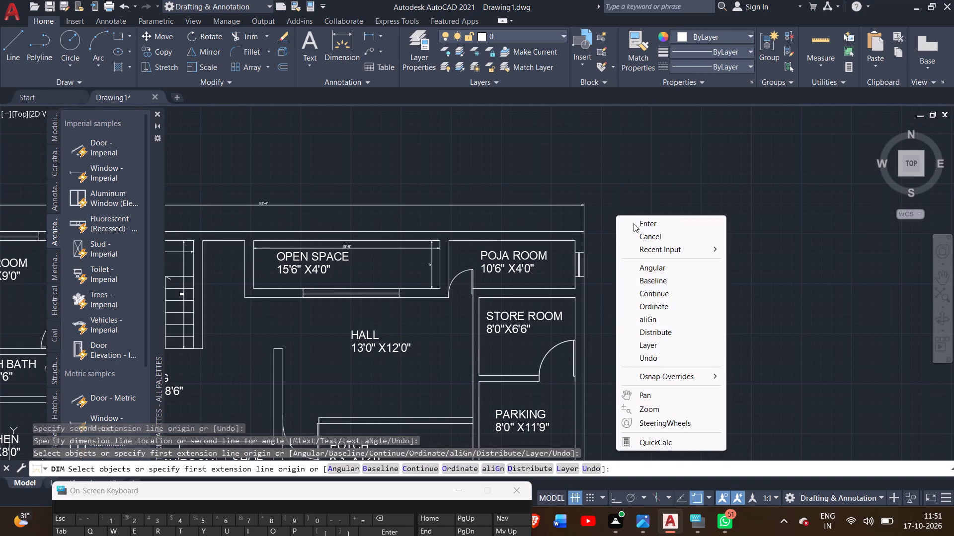
{"action": "left_click", "coordinate": [635, 223]}
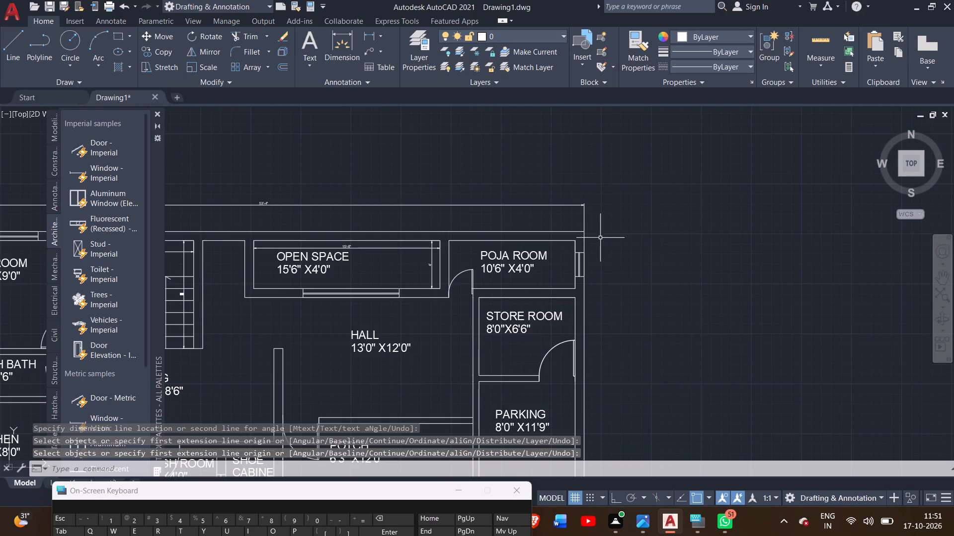
Dimension the upper plan's overall depth between the outer corners at POJA ROOM and PARKING, placing it outside the wall.
{"action": "left_click", "coordinate": [350, 46]}
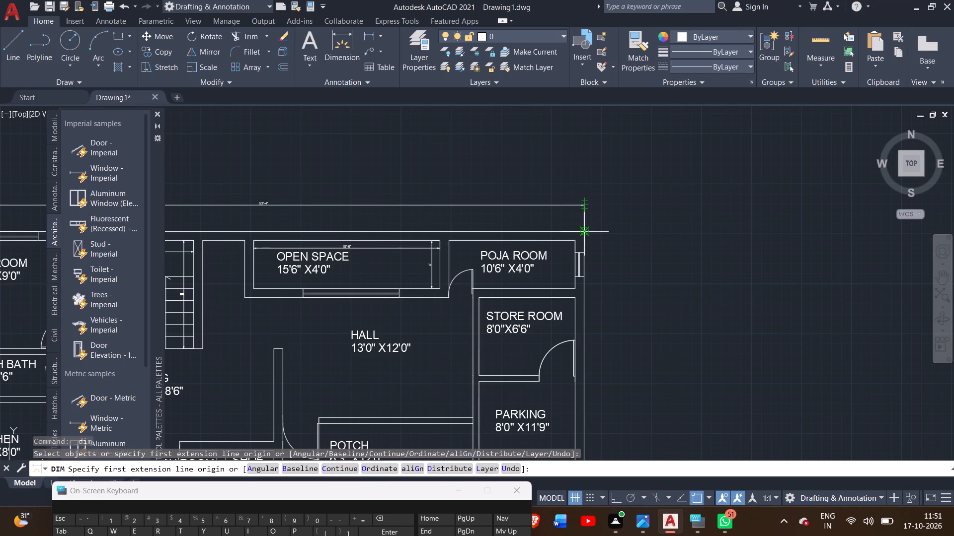
{"action": "left_click", "coordinate": [582, 229]}
{"action": "middle_click_drag", "start_coordinate": [600, 308], "coordinate": [591, 175]}
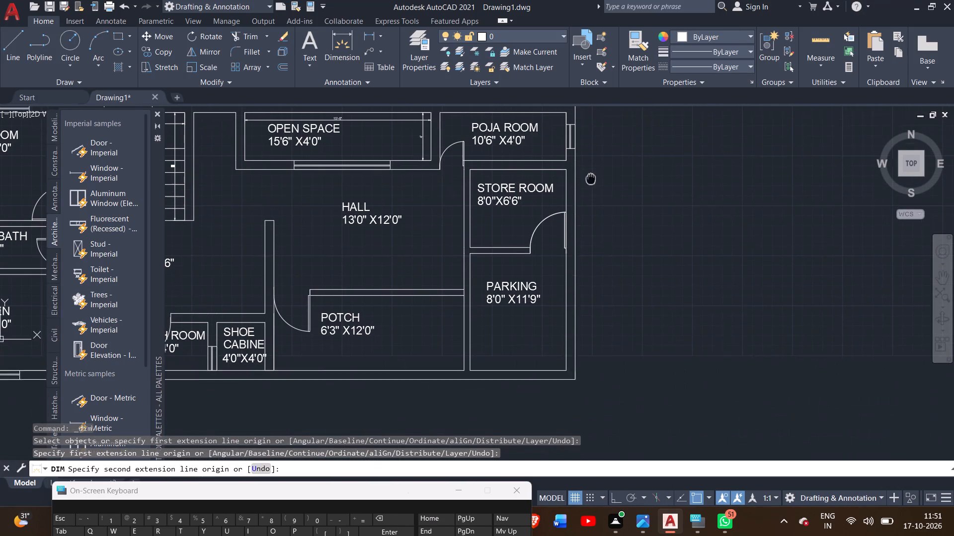
{"action": "middle_click_drag", "start_coordinate": [591, 175], "coordinate": [591, 173]}
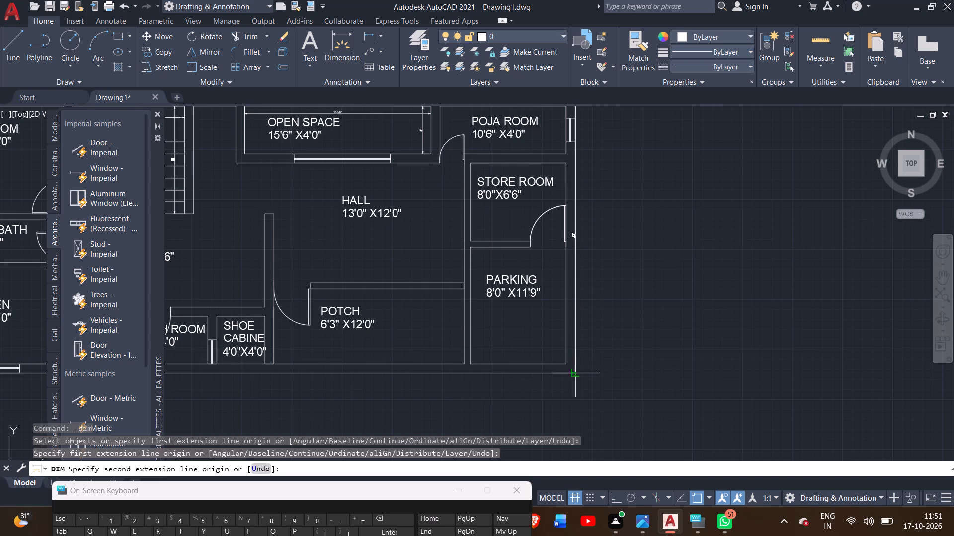
{"action": "left_click", "coordinate": [575, 374]}
{"action": "left_click", "coordinate": [608, 386]}
Dimension the lower plan's overall depth between the outer corners at GUEST ROOM and BALCONY, placing it outside the wall.
{"action": "scroll", "coordinate": [605, 425], "scroll_direction": "down", "scroll_amount": 1}
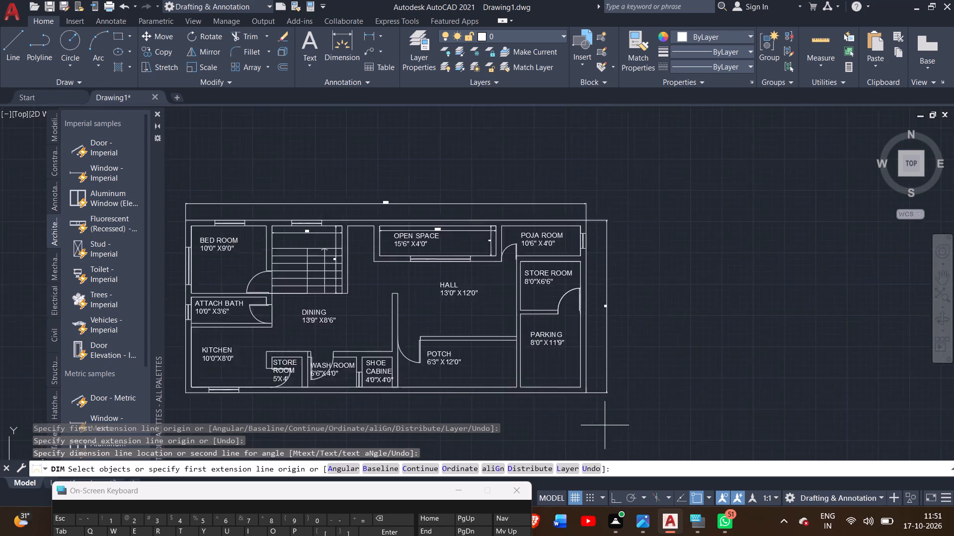
{"action": "scroll", "coordinate": [605, 425], "scroll_direction": "down", "scroll_amount": 1}
{"action": "middle_click_drag", "start_coordinate": [605, 425], "coordinate": [597, 244]}
{"action": "middle_click_drag", "start_coordinate": [591, 320], "coordinate": [593, 264]}
{"action": "scroll", "coordinate": [584, 249], "scroll_direction": "up", "scroll_amount": 2}
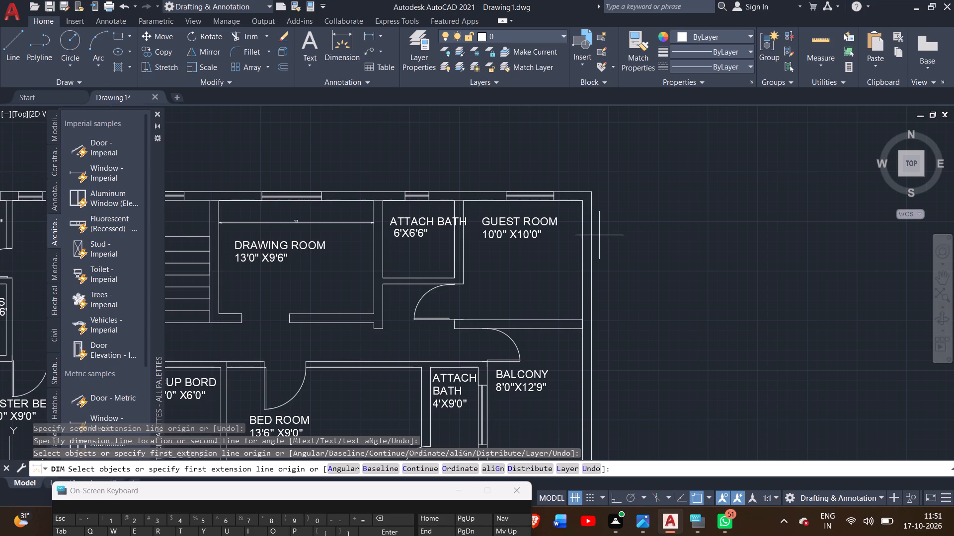
{"action": "double_click", "coordinate": [590, 192]}
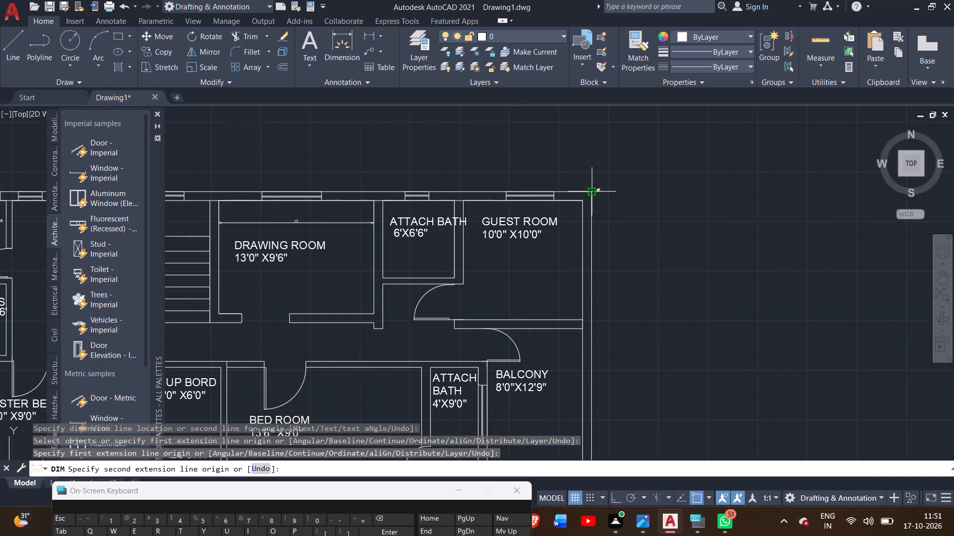
{"action": "middle_click_drag", "start_coordinate": [610, 299], "coordinate": [625, 175]}
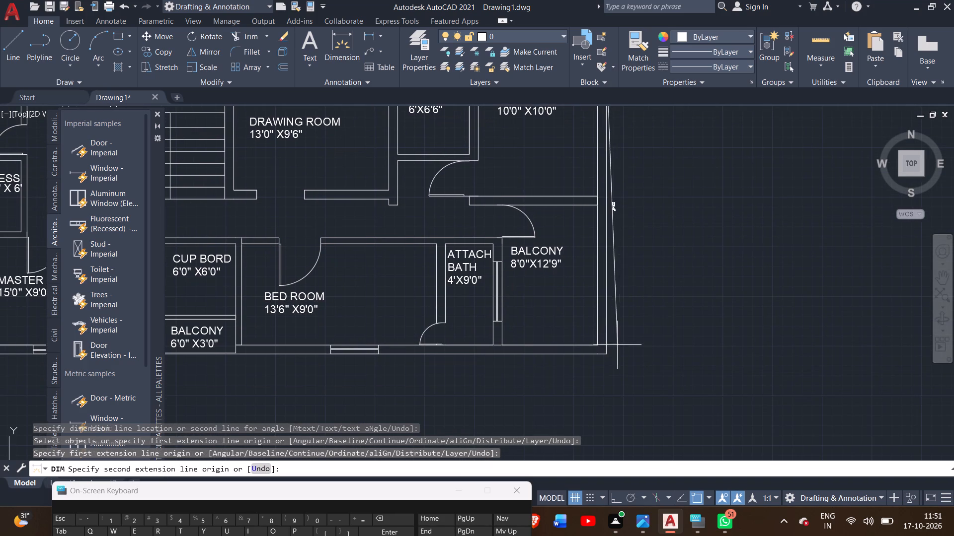
{"action": "left_click", "coordinate": [606, 356]}
{"action": "left_click", "coordinate": [635, 353]}
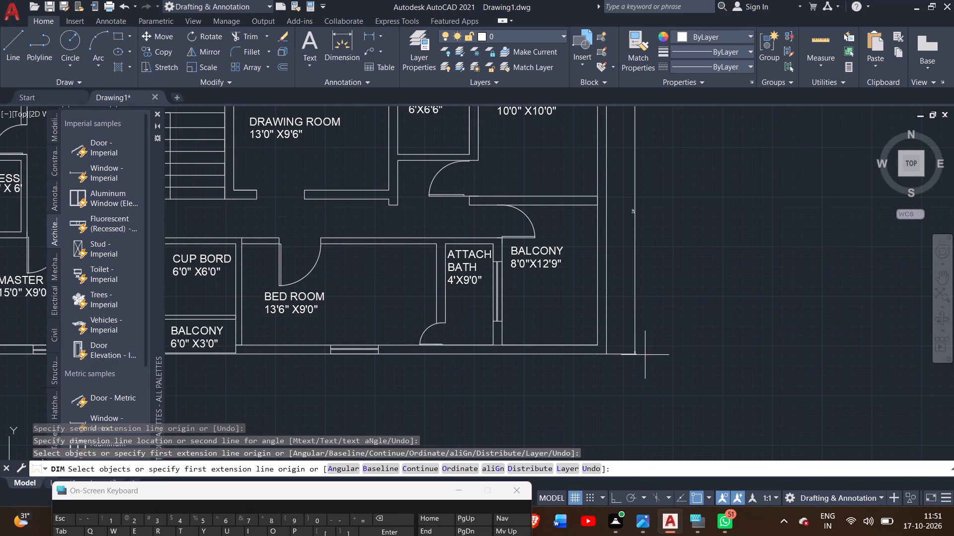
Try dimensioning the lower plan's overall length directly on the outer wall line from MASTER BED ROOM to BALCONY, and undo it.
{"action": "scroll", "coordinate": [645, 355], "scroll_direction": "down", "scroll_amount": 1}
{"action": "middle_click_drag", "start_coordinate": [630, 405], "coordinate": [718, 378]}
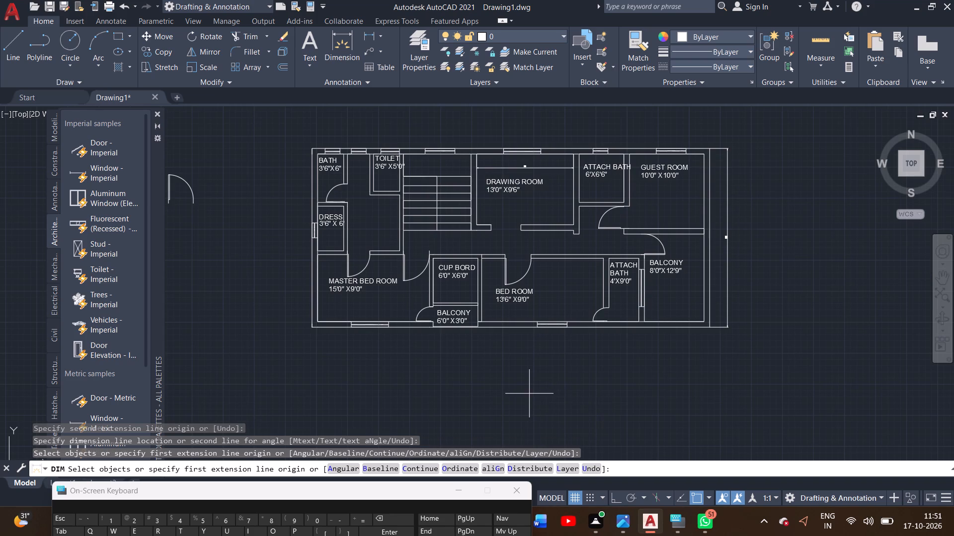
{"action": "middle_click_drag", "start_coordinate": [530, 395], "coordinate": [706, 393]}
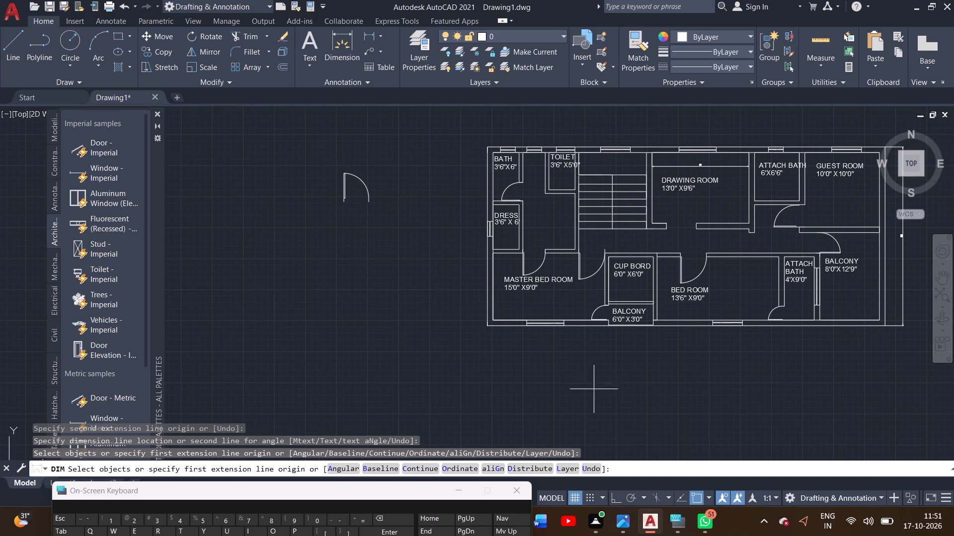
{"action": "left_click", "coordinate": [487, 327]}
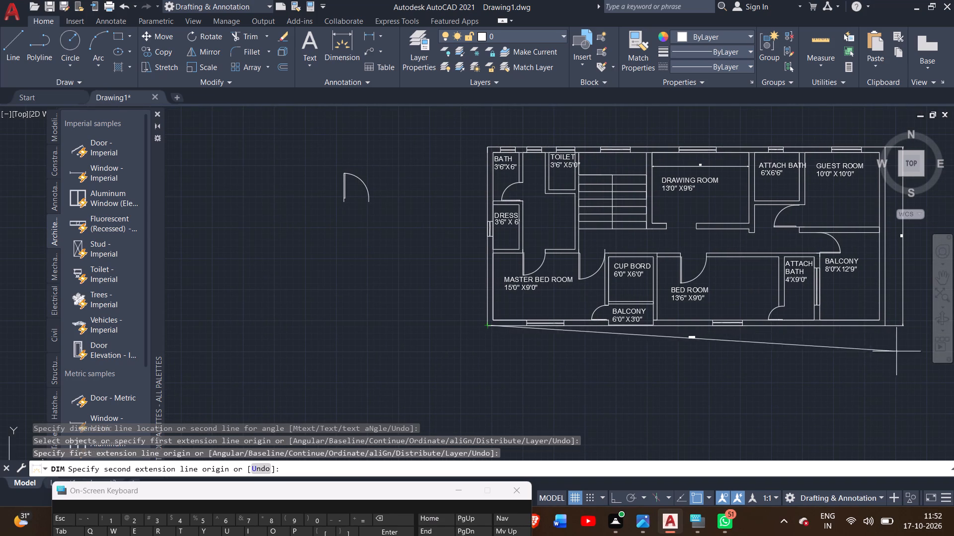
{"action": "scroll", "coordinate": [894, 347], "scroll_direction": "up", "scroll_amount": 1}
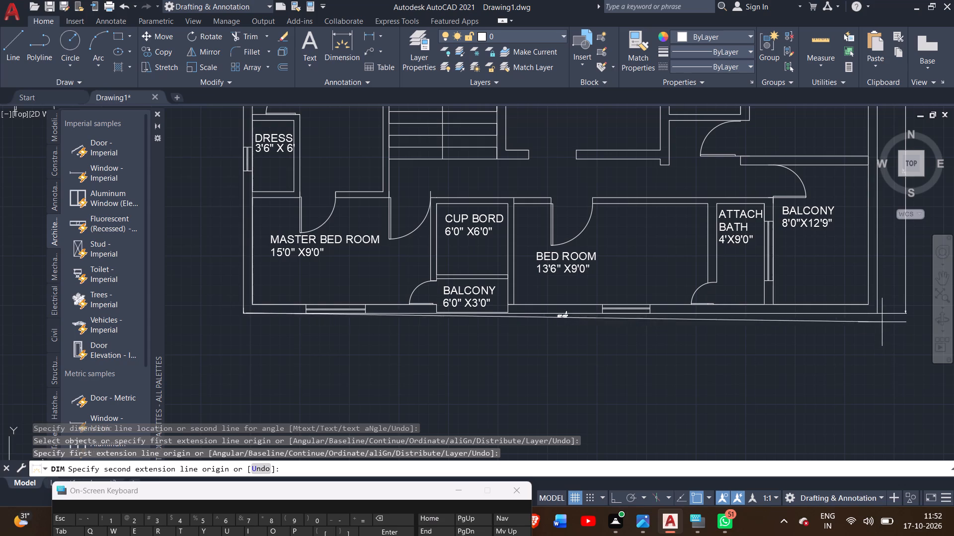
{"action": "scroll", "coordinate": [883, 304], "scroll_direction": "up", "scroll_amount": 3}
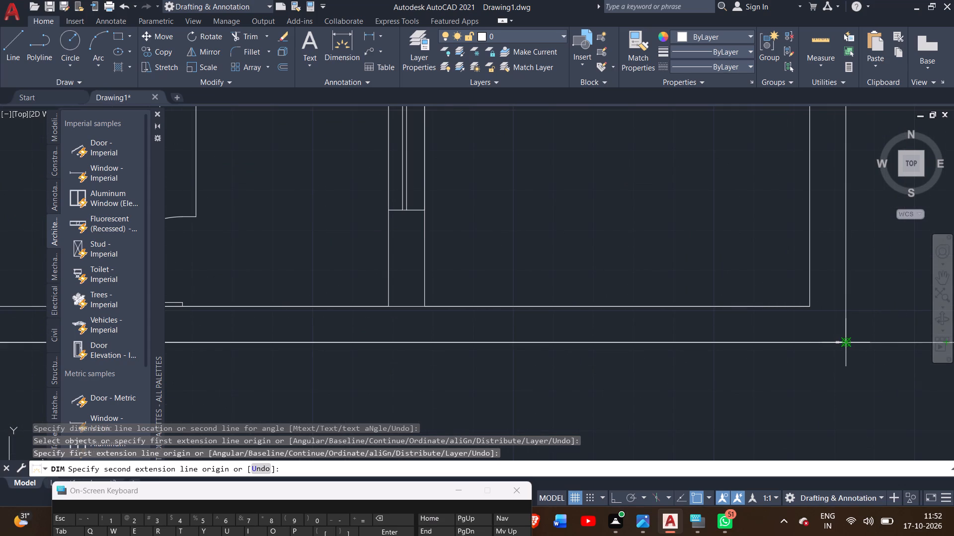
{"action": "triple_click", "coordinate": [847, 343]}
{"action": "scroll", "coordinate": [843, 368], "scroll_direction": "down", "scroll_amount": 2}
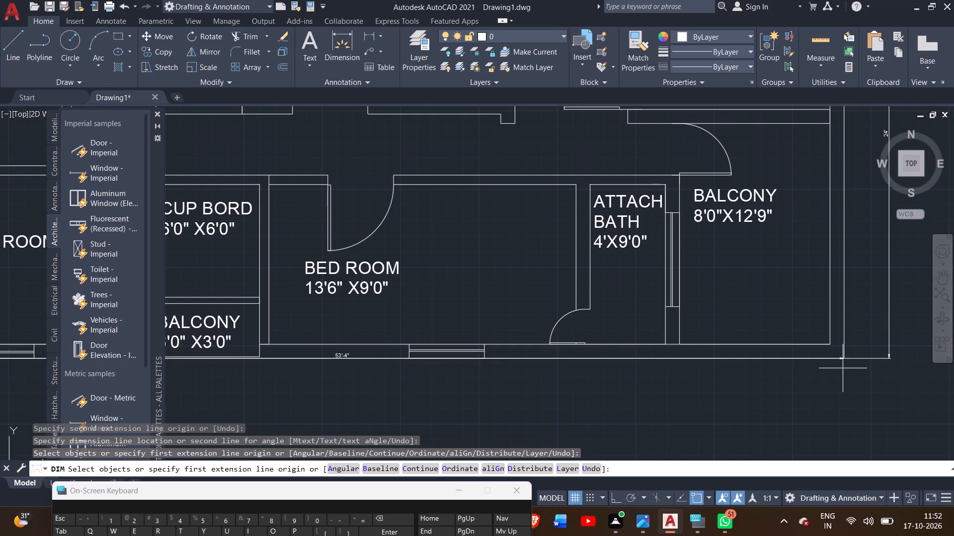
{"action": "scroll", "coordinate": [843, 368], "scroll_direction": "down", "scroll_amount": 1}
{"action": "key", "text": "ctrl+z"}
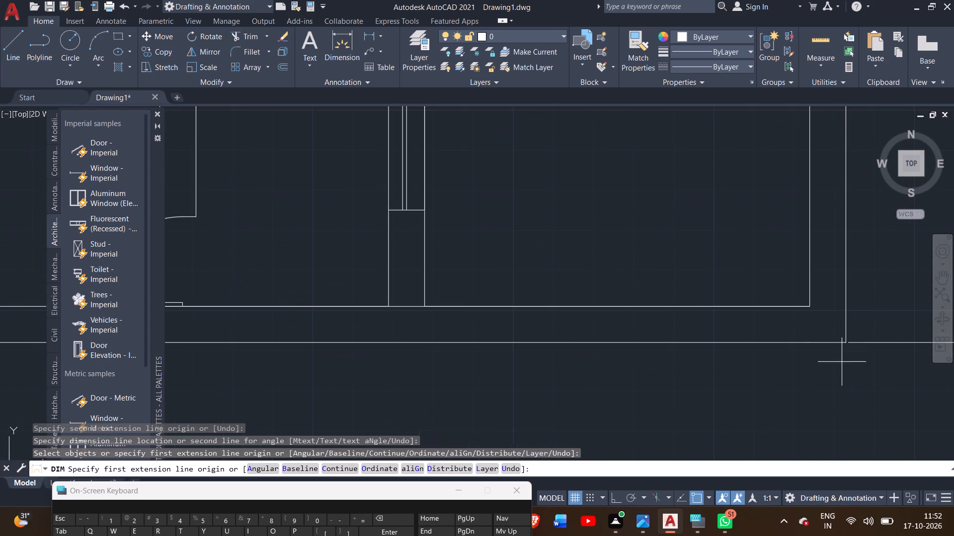
Dimension the lower plan's overall length from the outer corner at MASTER BED ROOM to BALCONY, placing it just outside the wall.
{"action": "scroll", "coordinate": [812, 371], "scroll_direction": "down", "scroll_amount": 3}
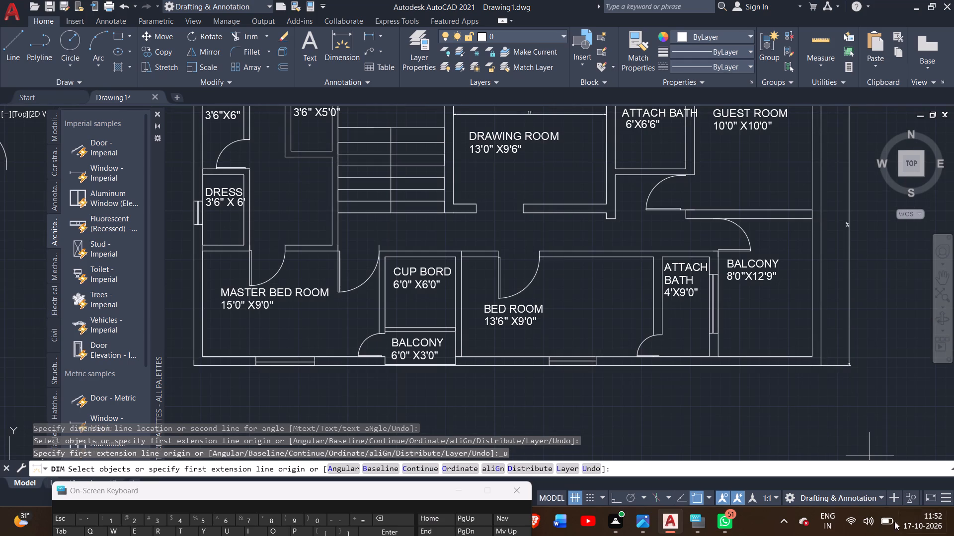
{"action": "double_click", "coordinate": [337, 48]}
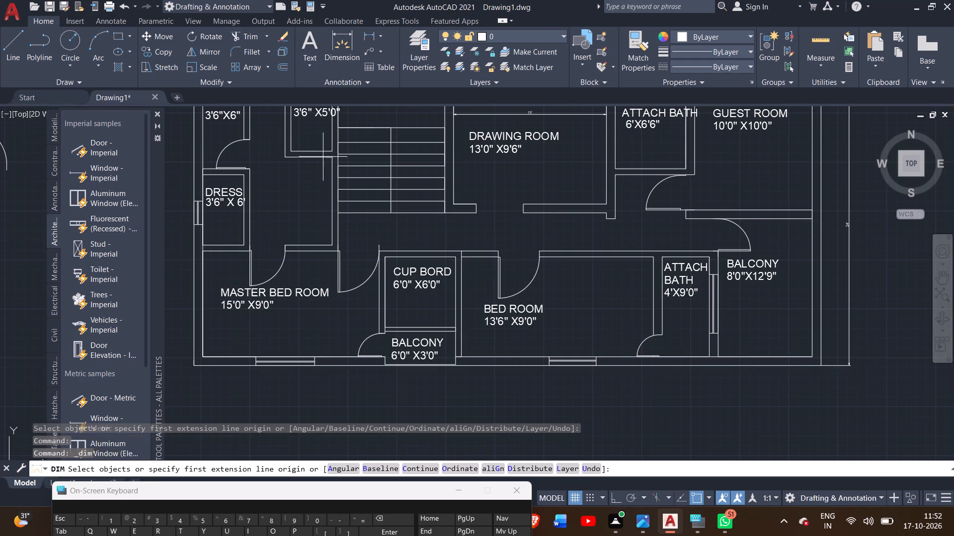
{"action": "left_click", "coordinate": [193, 365]}
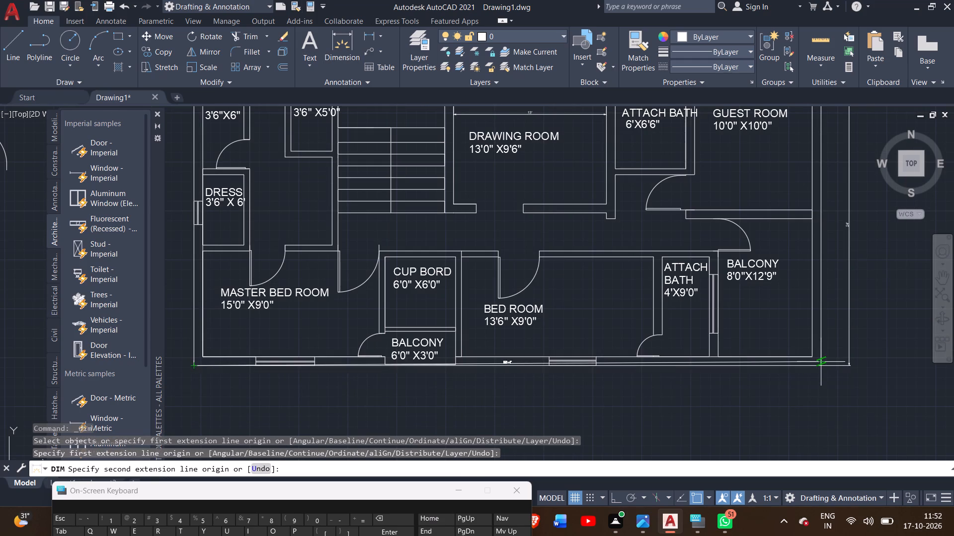
{"action": "scroll", "coordinate": [824, 361], "scroll_direction": "up", "scroll_amount": 3}
{"action": "double_click", "coordinate": [798, 381]}
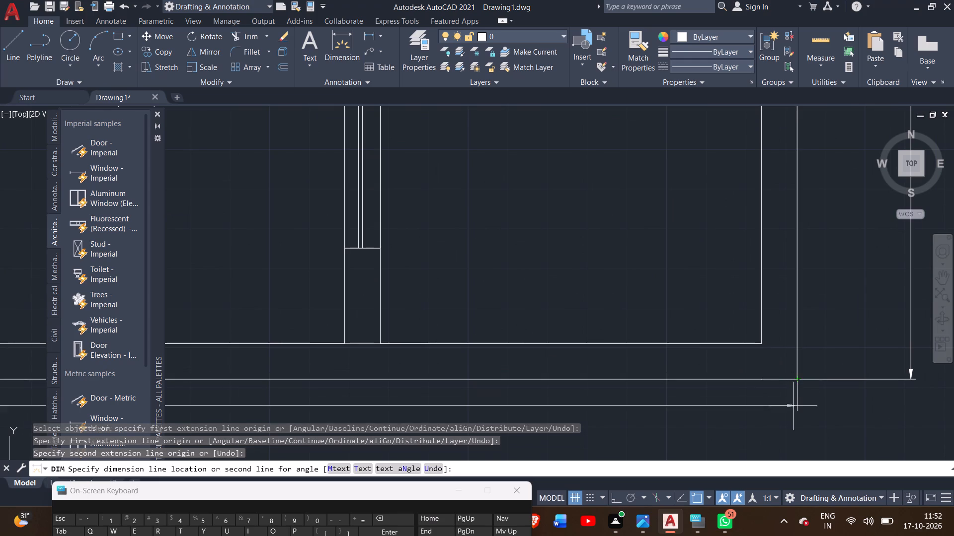
{"action": "double_click", "coordinate": [795, 406]}
{"action": "scroll", "coordinate": [782, 410], "scroll_direction": "down", "scroll_amount": 2}
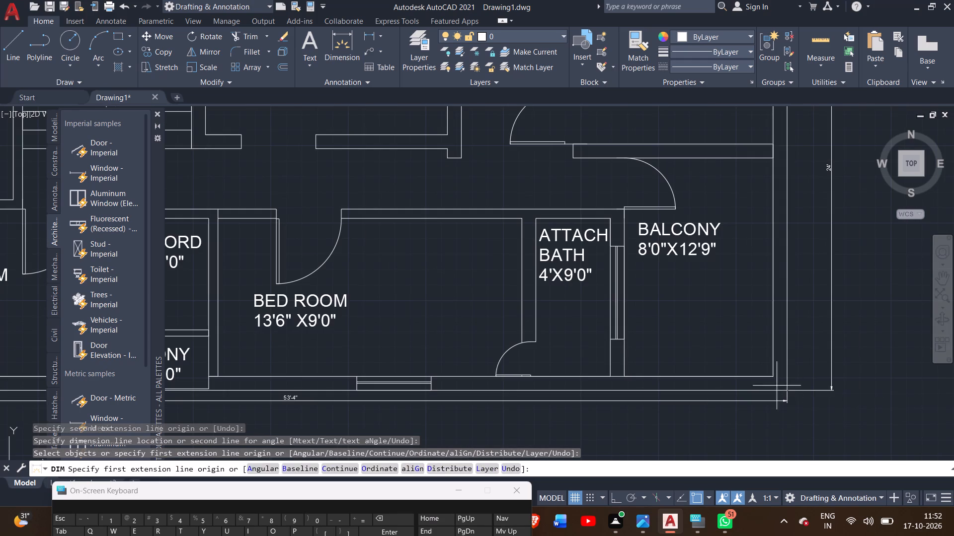
{"action": "right_click", "coordinate": [799, 419]}
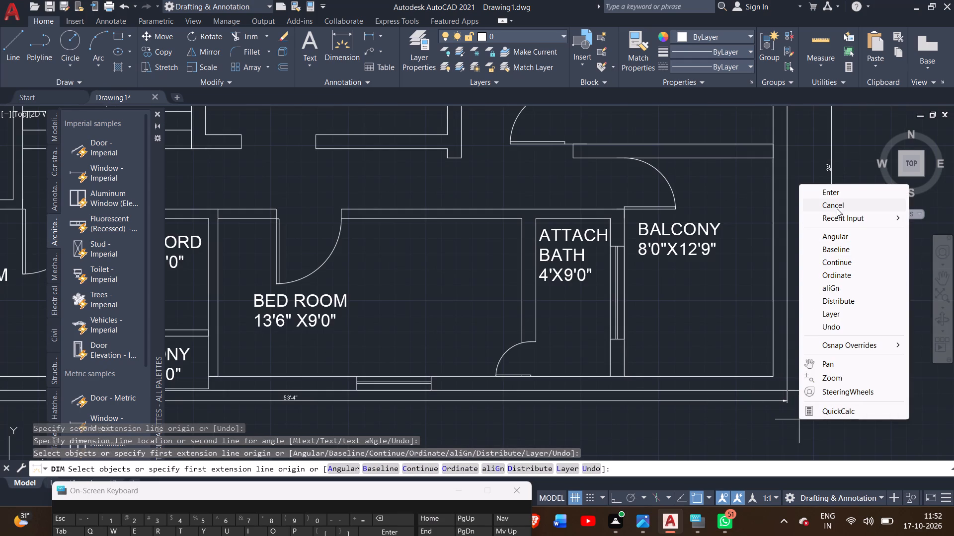
{"action": "left_click", "coordinate": [836, 188]}
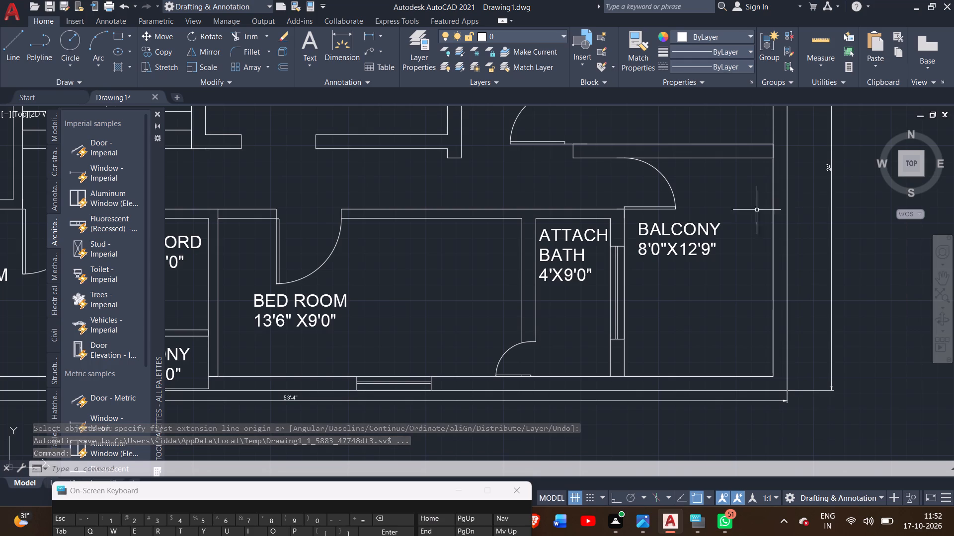
Add the single-line text GROUND FLOOR below the upper plan, with a height of 1' and rotation 0.
{"action": "scroll", "coordinate": [734, 236], "scroll_direction": "down", "scroll_amount": 2}
{"action": "middle_click_drag", "start_coordinate": [737, 236], "coordinate": [789, 301]}
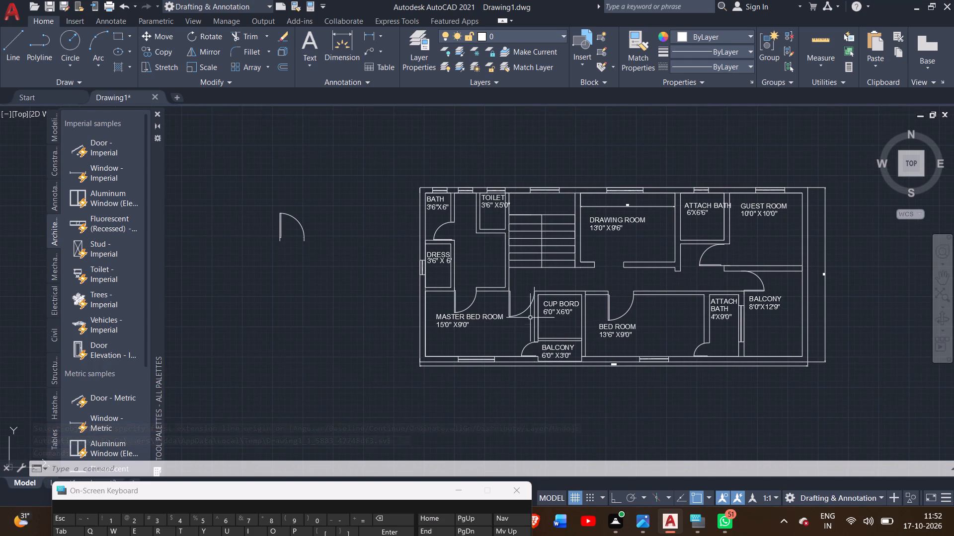
{"action": "scroll", "coordinate": [497, 238], "scroll_direction": "up", "scroll_amount": 1}
{"action": "scroll", "coordinate": [496, 236], "scroll_direction": "down", "scroll_amount": 1}
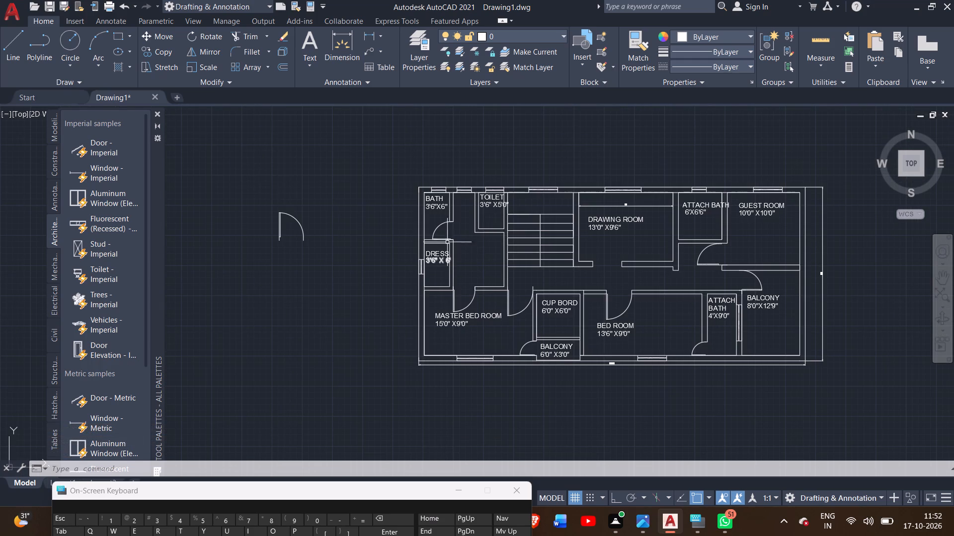
{"action": "middle_click_drag", "start_coordinate": [440, 206], "coordinate": [671, 233]}
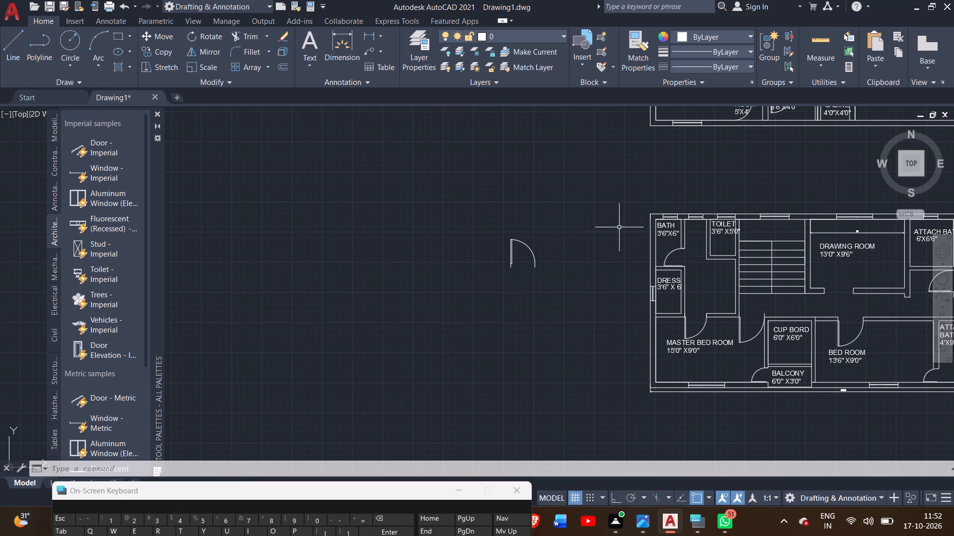
{"action": "middle_click_drag", "start_coordinate": [624, 218], "coordinate": [642, 389]}
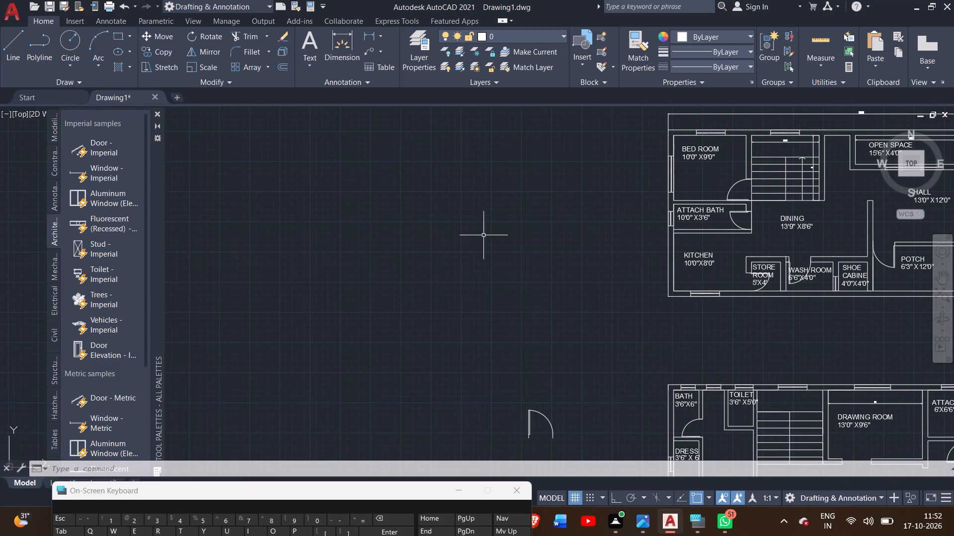
{"action": "middle_click_drag", "start_coordinate": [531, 215], "coordinate": [376, 199]}
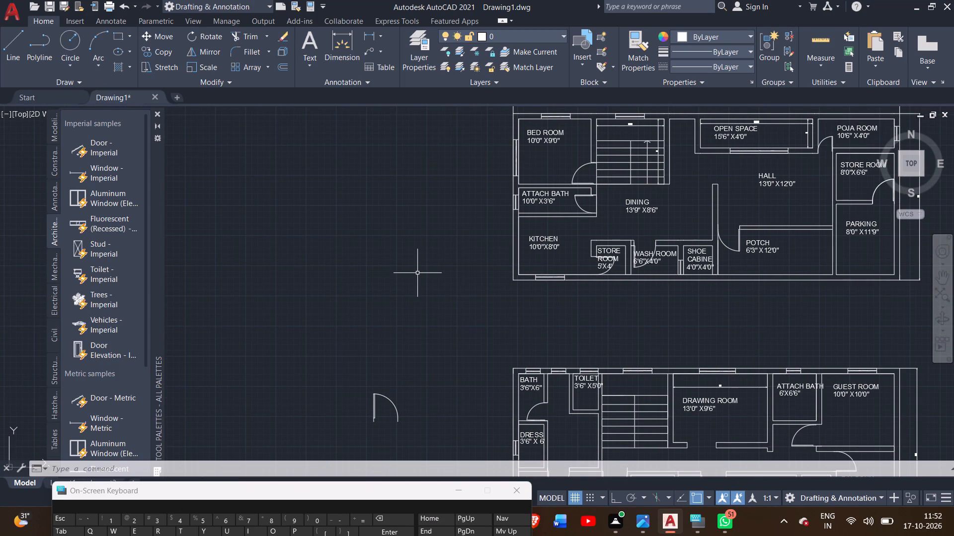
{"action": "type", "text": "TEX"}
{"action": "key", "text": "t"}
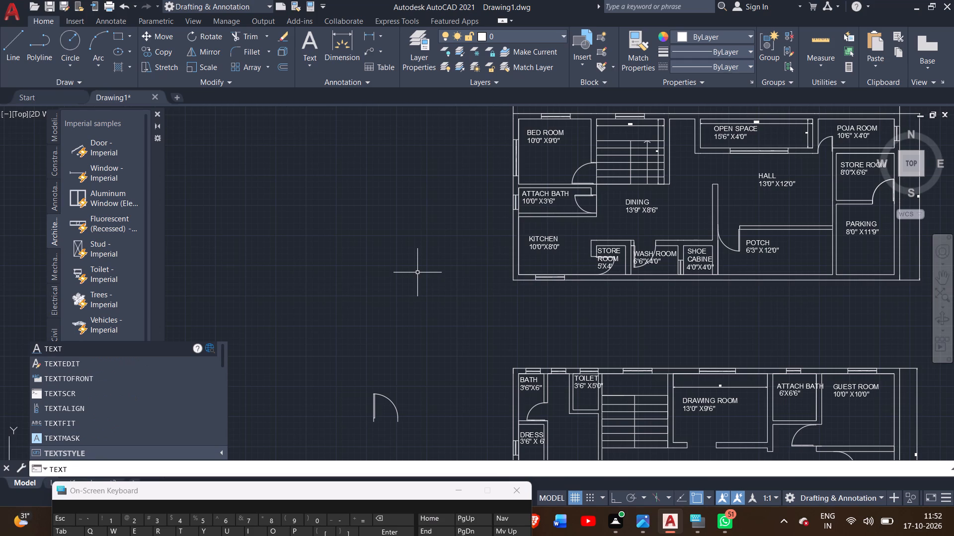
{"action": "key", "text": "Return"}
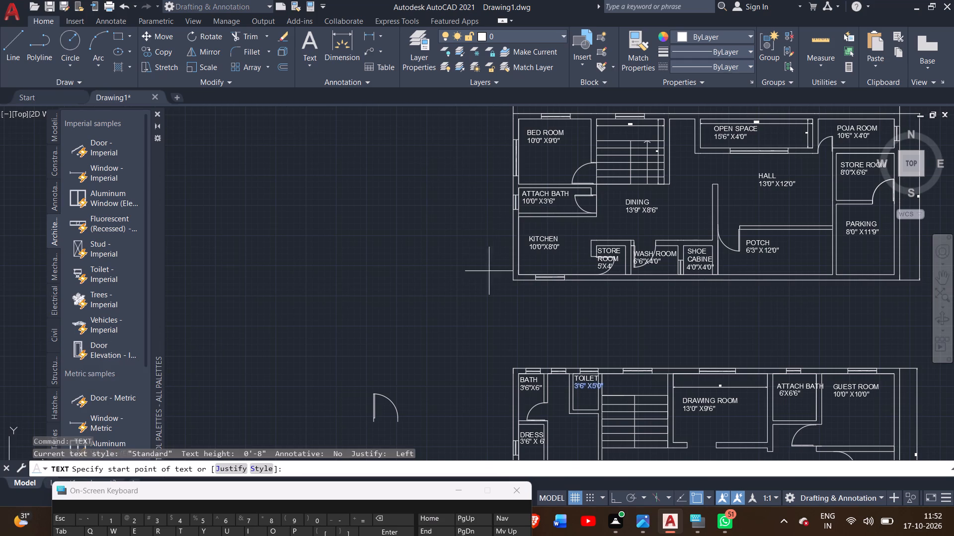
{"action": "middle_click_drag", "start_coordinate": [493, 304], "coordinate": [397, 233]}
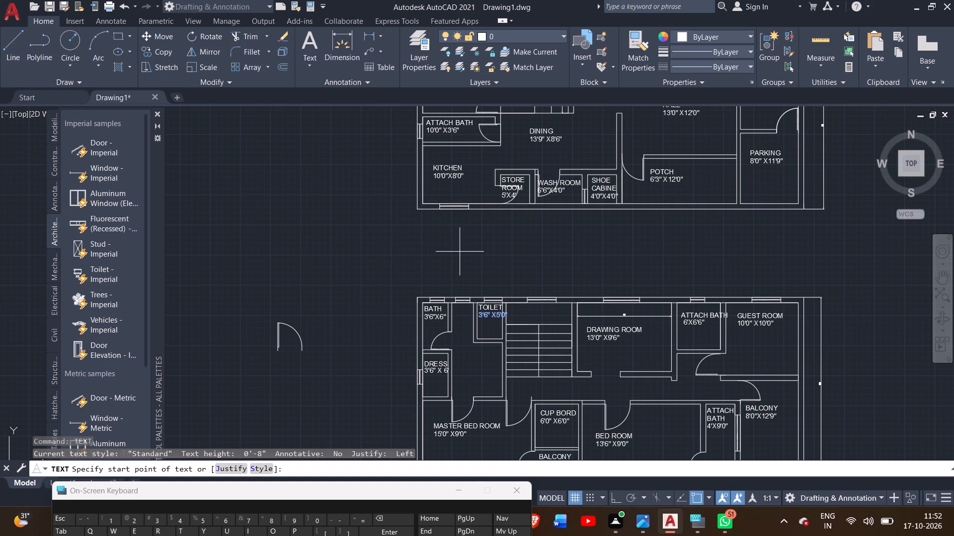
{"action": "left_click", "coordinate": [522, 231]}
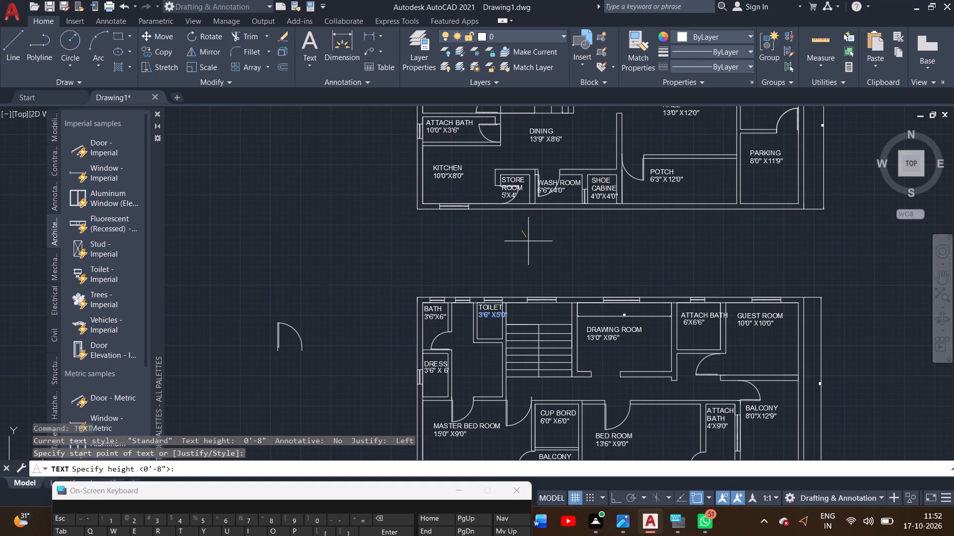
{"action": "type", "text": "1'"}
{"action": "key", "text": "Return"}
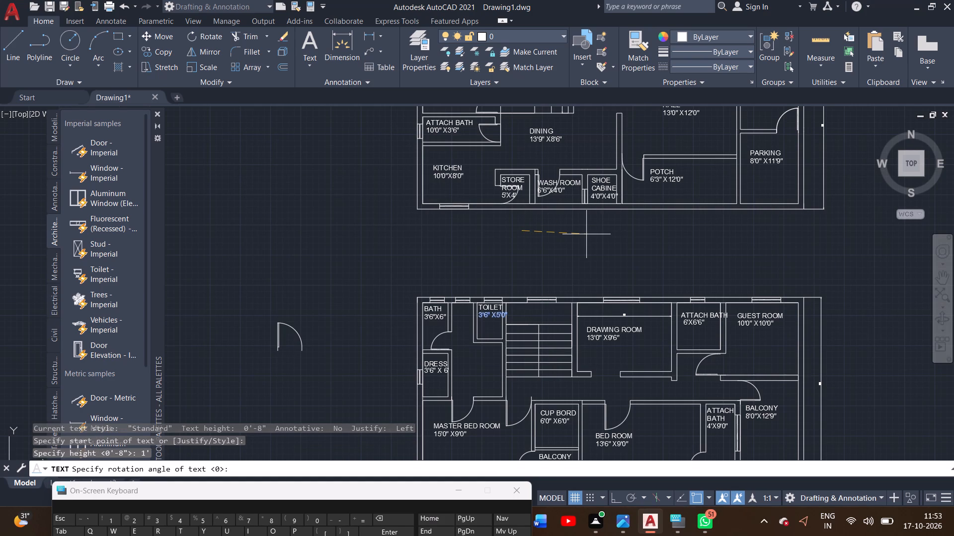
{"action": "key", "text": "0"}
{"action": "key", "text": "Return"}
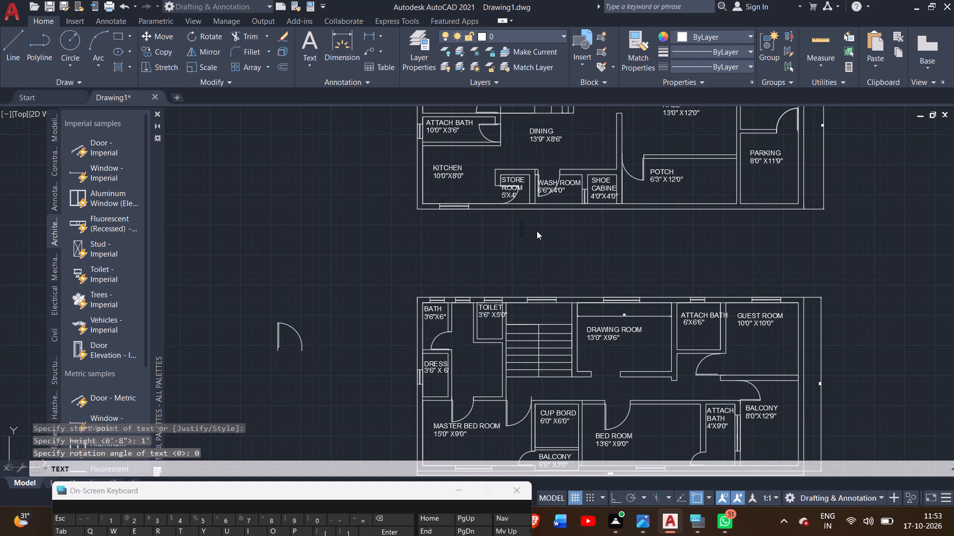
{"action": "scroll", "coordinate": [537, 231], "scroll_direction": "up", "scroll_amount": 1}
{"action": "scroll", "coordinate": [537, 231], "scroll_direction": "down", "scroll_amount": 2}
{"action": "scroll", "coordinate": [532, 234], "scroll_direction": "up", "scroll_amount": 2}
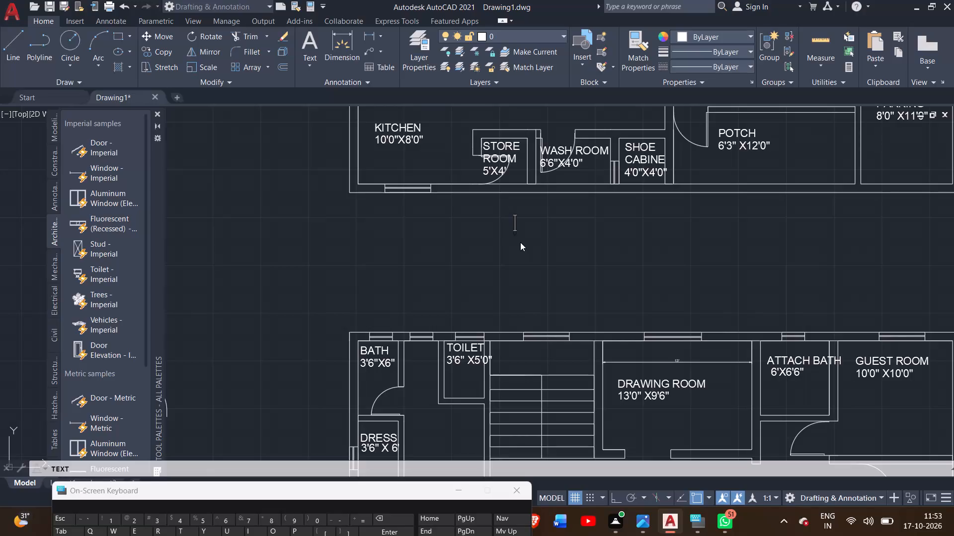
{"action": "type", "text": "GROUN"}
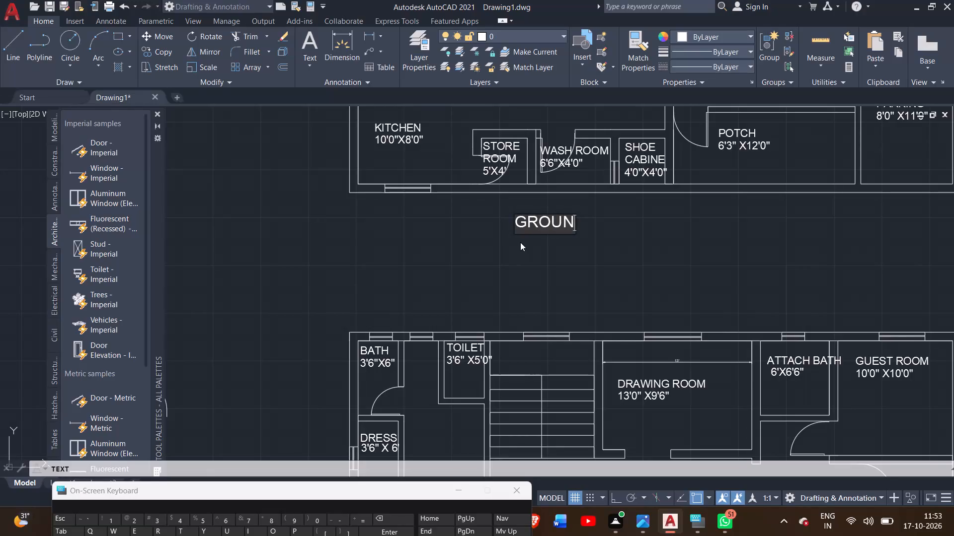
{"action": "type", "text": "D FLOOR"}
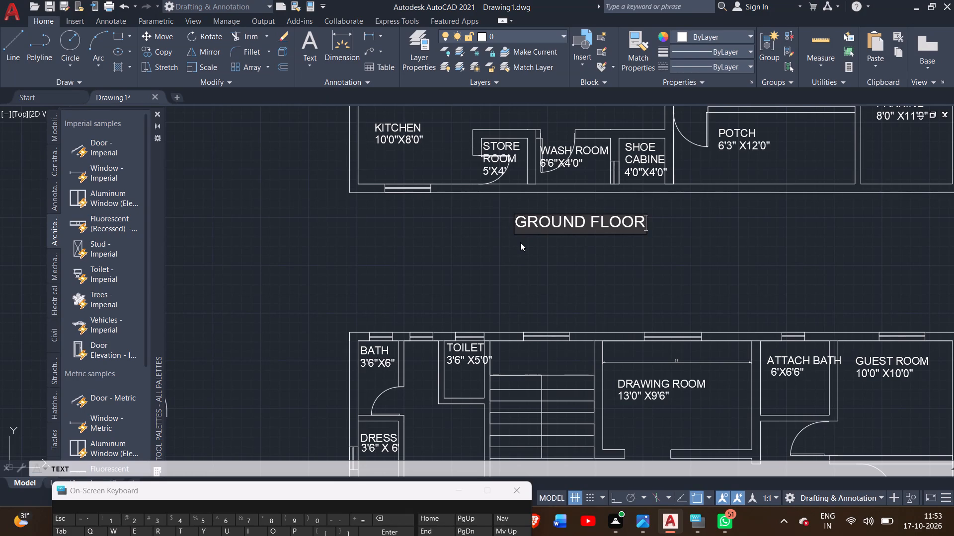
{"action": "key", "text": "space"}
{"action": "key", "text": "Return"}
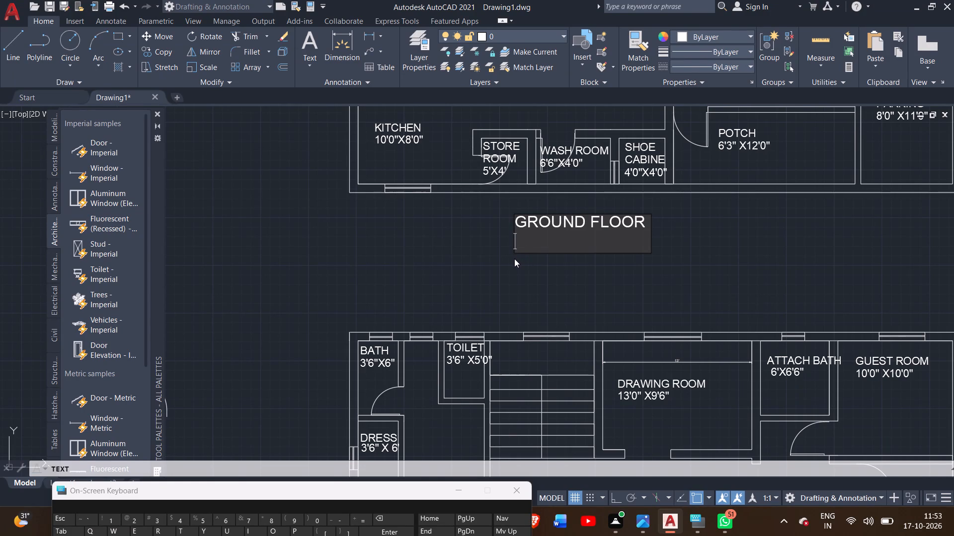
{"action": "key", "text": "Return"}
Add the text 1200SQF beneath the GROUND FLOOR title, starting at the same left alignment.
{"action": "key", "text": "Return"}
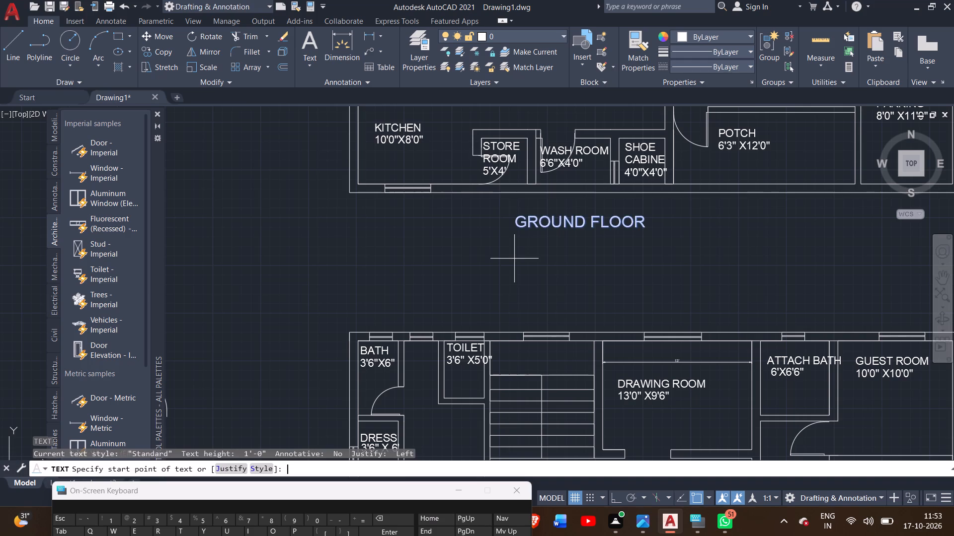
{"action": "key", "text": "Return"}
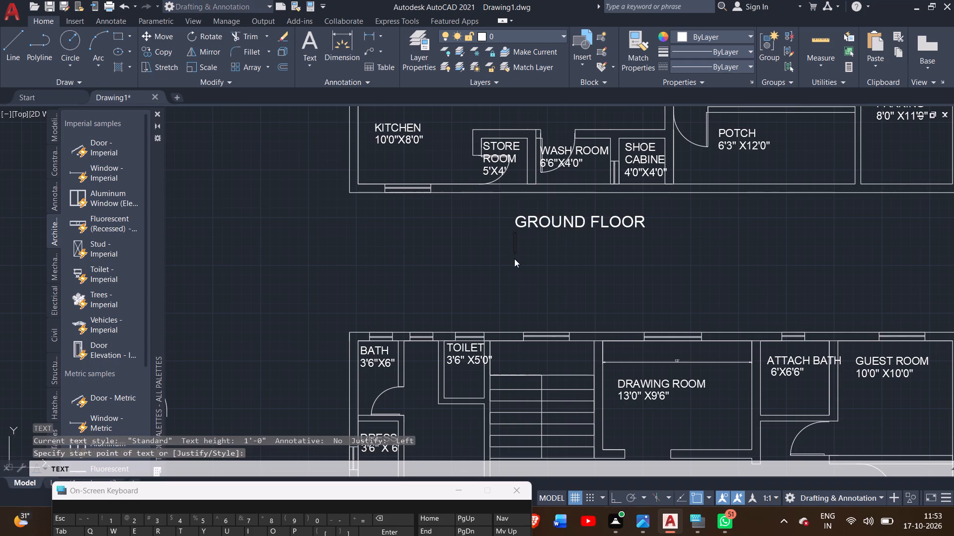
{"action": "scroll", "coordinate": [504, 258], "scroll_direction": "up", "scroll_amount": 1}
{"action": "left_click", "coordinate": [520, 269]}
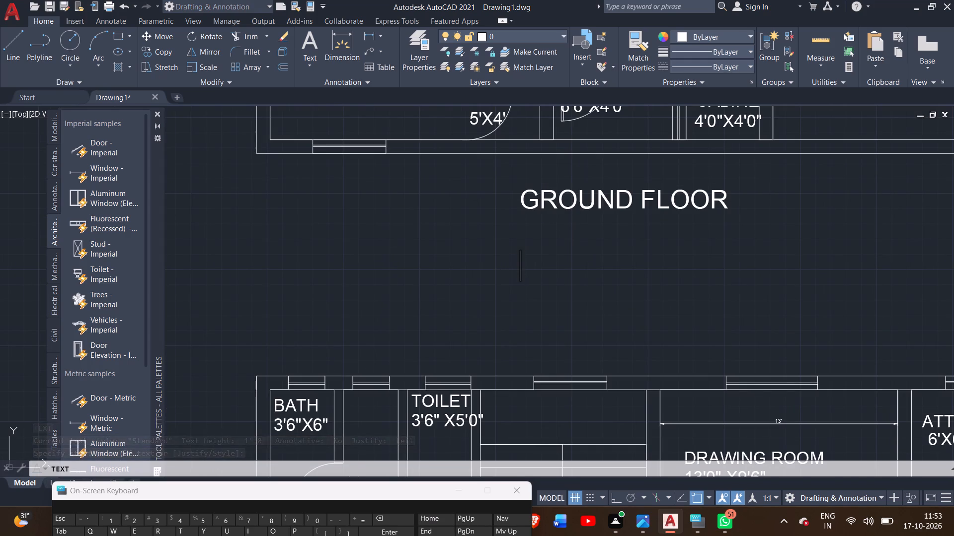
{"action": "type", "text": "12"}
{"action": "type", "text": "00"}
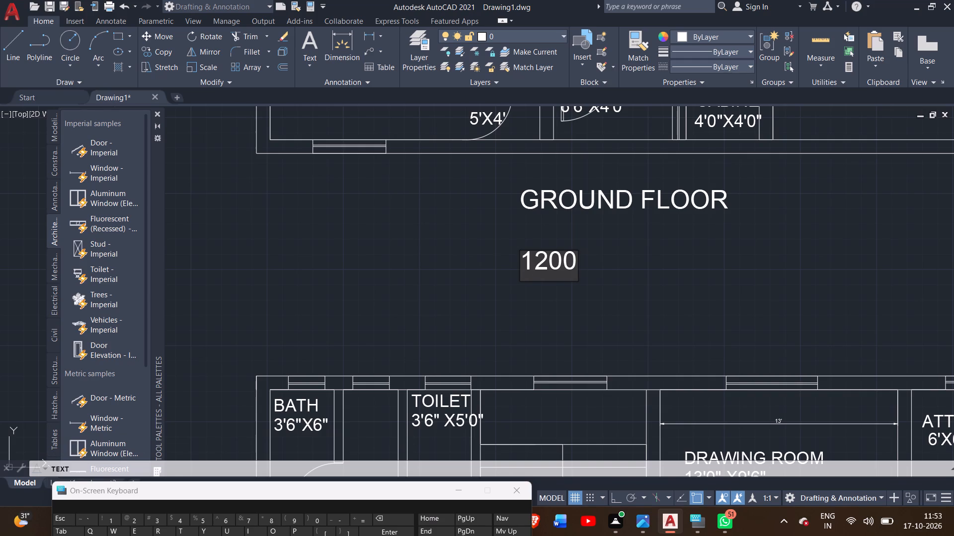
{"action": "key", "text": "s"}
{"action": "key", "text": "q"}
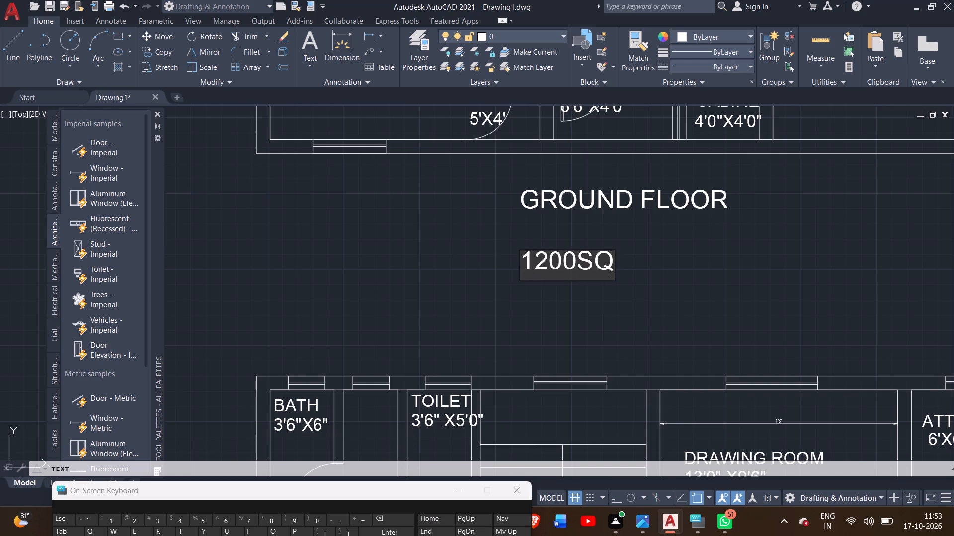
{"action": "key", "text": "f"}
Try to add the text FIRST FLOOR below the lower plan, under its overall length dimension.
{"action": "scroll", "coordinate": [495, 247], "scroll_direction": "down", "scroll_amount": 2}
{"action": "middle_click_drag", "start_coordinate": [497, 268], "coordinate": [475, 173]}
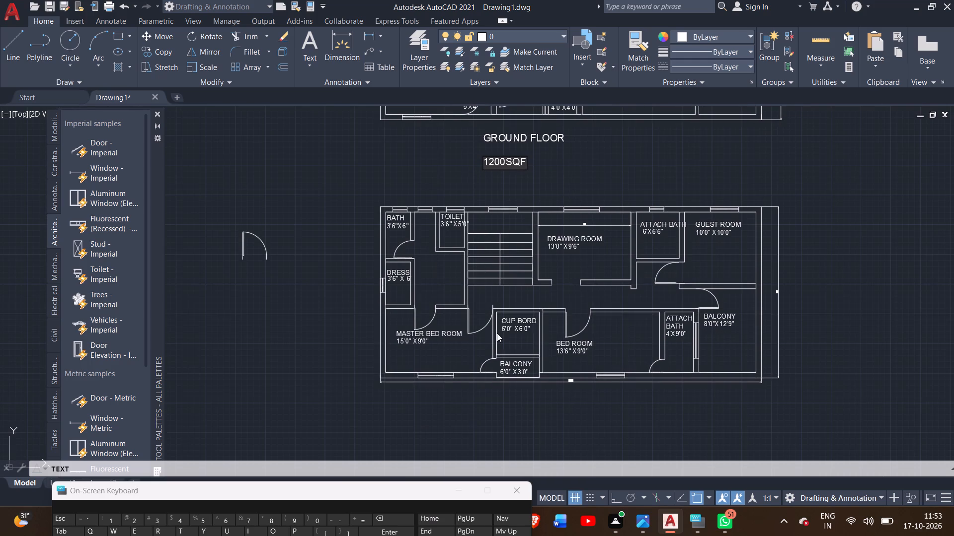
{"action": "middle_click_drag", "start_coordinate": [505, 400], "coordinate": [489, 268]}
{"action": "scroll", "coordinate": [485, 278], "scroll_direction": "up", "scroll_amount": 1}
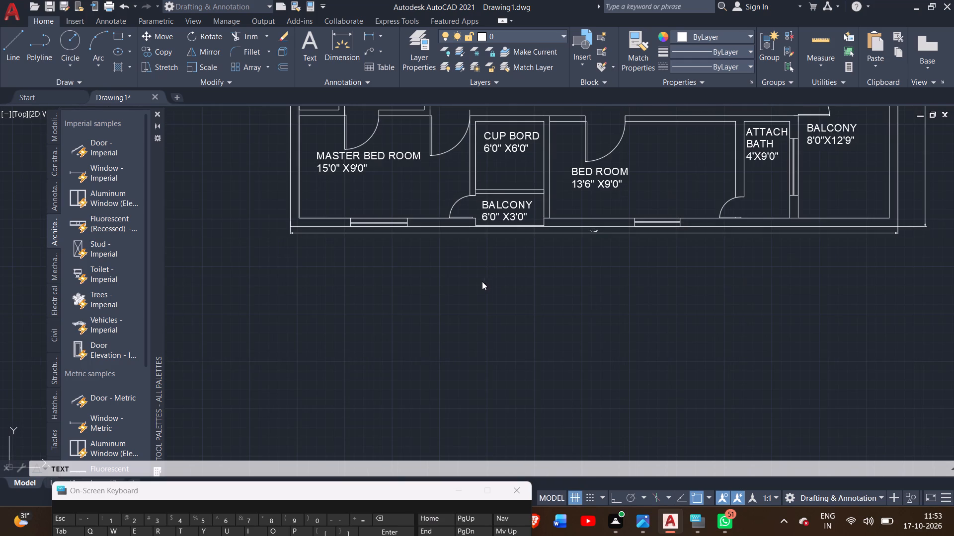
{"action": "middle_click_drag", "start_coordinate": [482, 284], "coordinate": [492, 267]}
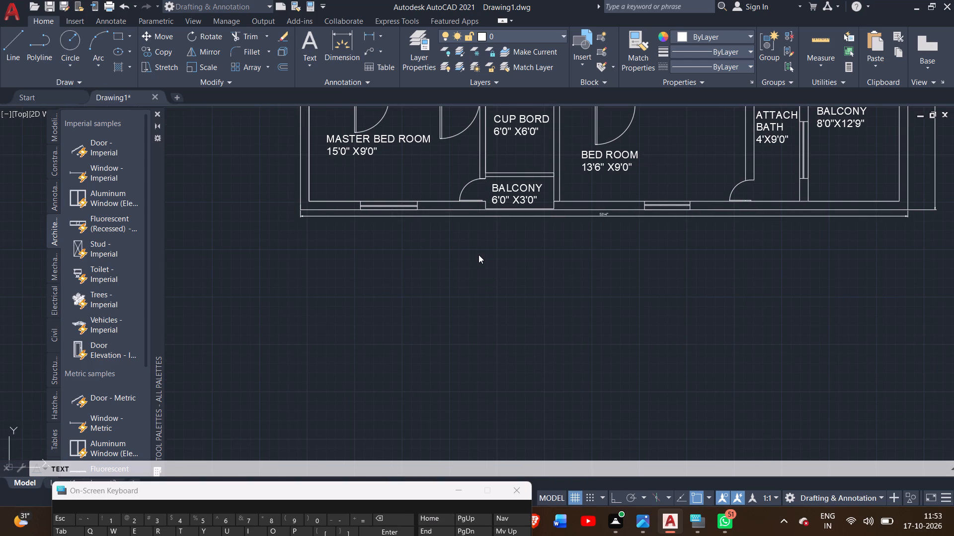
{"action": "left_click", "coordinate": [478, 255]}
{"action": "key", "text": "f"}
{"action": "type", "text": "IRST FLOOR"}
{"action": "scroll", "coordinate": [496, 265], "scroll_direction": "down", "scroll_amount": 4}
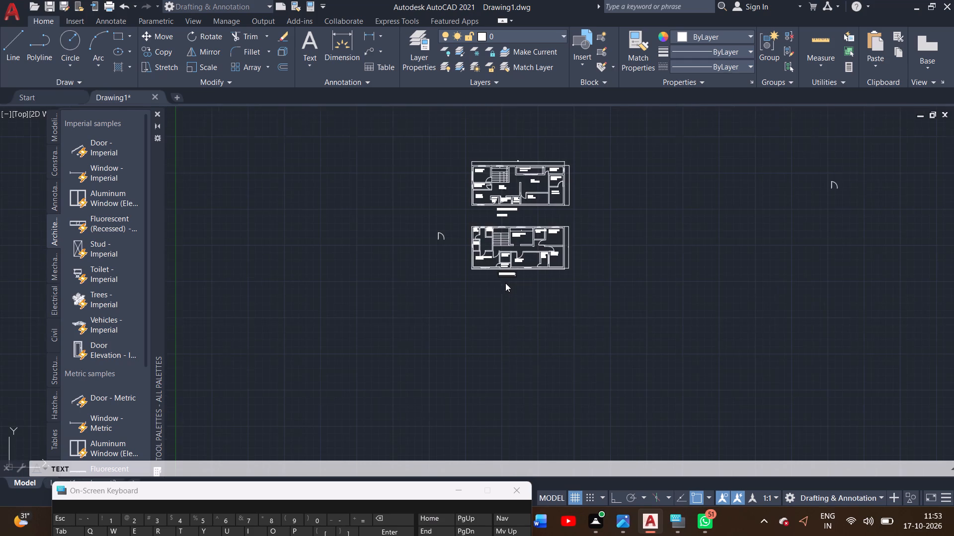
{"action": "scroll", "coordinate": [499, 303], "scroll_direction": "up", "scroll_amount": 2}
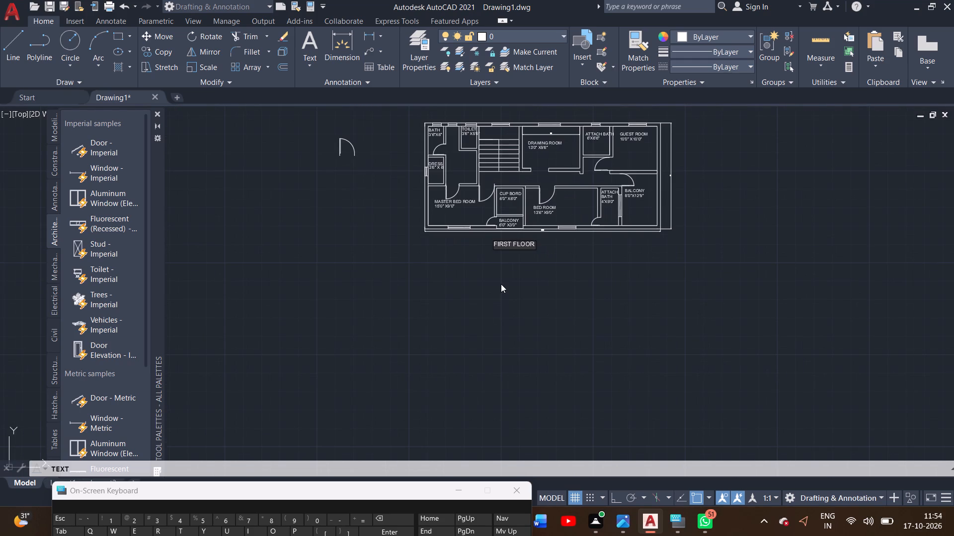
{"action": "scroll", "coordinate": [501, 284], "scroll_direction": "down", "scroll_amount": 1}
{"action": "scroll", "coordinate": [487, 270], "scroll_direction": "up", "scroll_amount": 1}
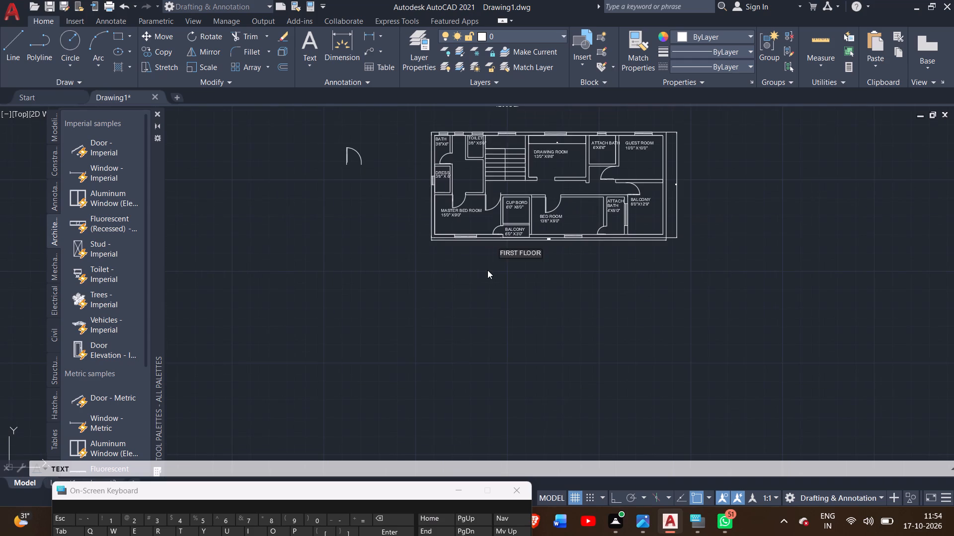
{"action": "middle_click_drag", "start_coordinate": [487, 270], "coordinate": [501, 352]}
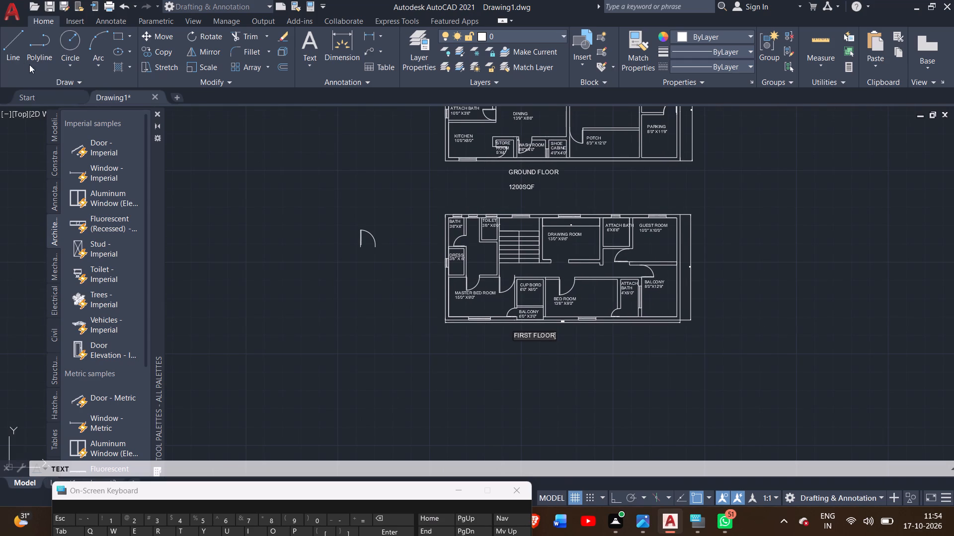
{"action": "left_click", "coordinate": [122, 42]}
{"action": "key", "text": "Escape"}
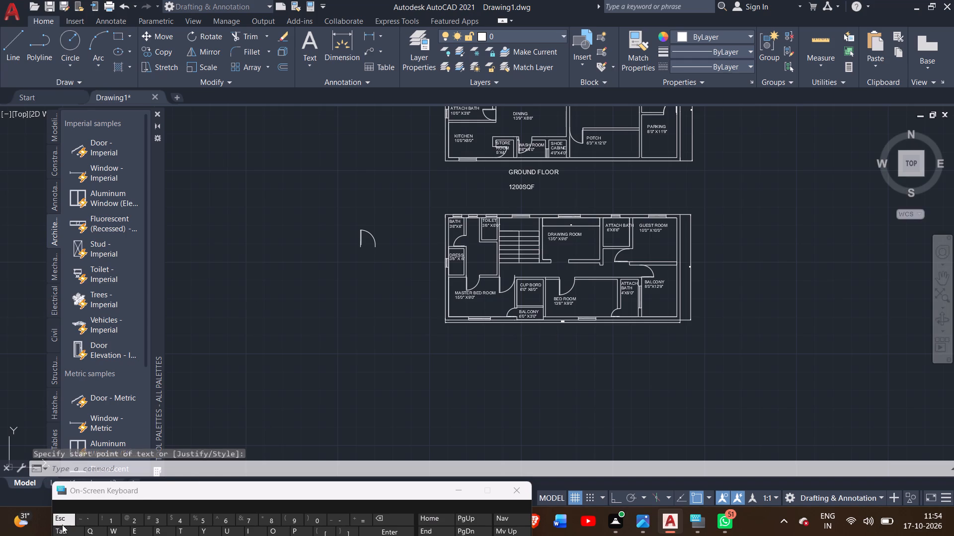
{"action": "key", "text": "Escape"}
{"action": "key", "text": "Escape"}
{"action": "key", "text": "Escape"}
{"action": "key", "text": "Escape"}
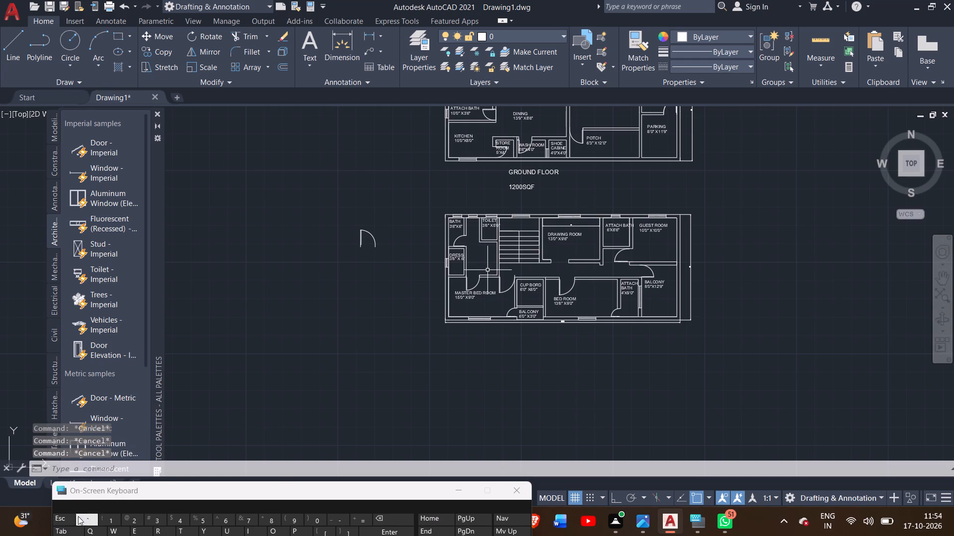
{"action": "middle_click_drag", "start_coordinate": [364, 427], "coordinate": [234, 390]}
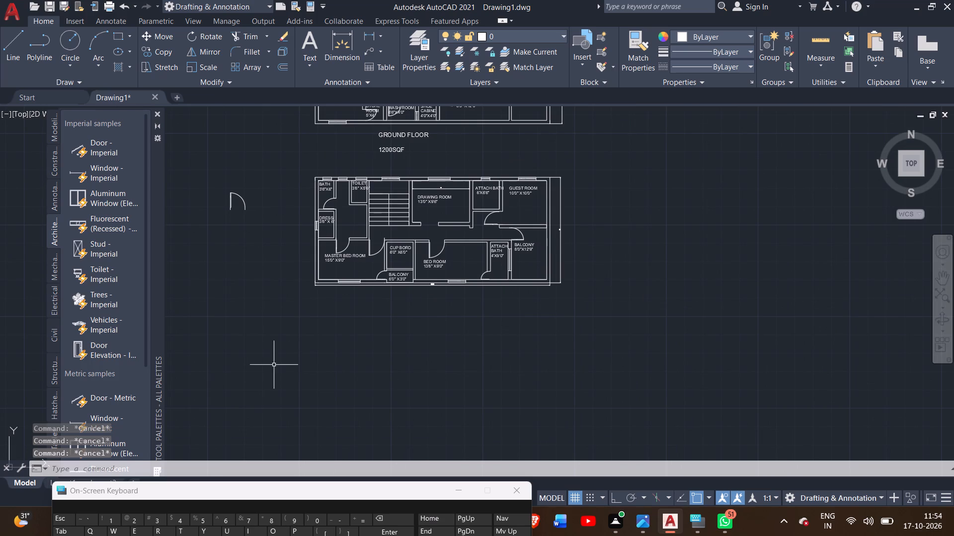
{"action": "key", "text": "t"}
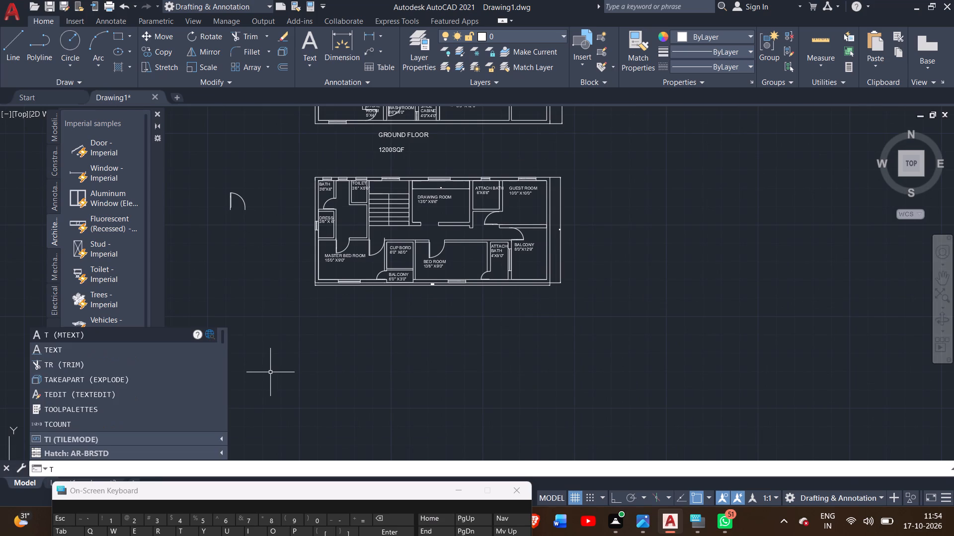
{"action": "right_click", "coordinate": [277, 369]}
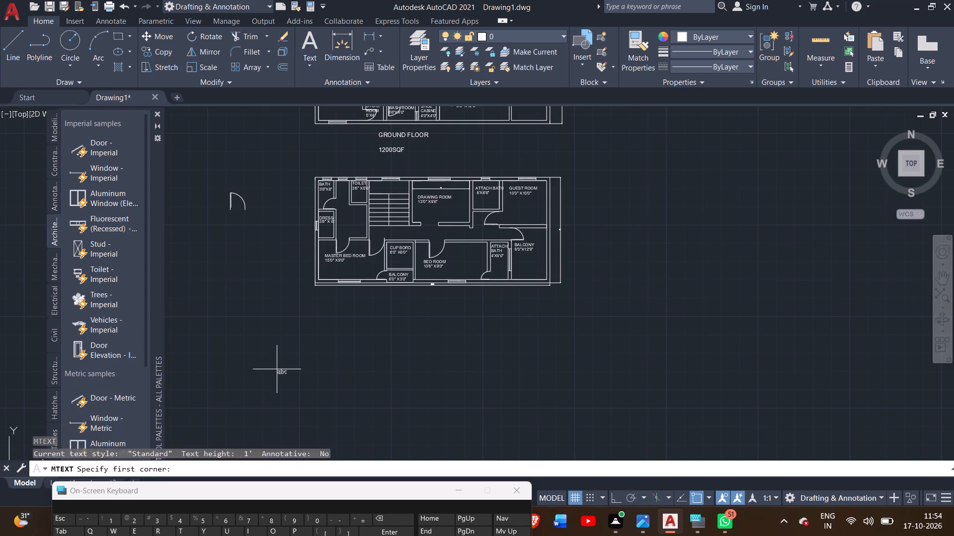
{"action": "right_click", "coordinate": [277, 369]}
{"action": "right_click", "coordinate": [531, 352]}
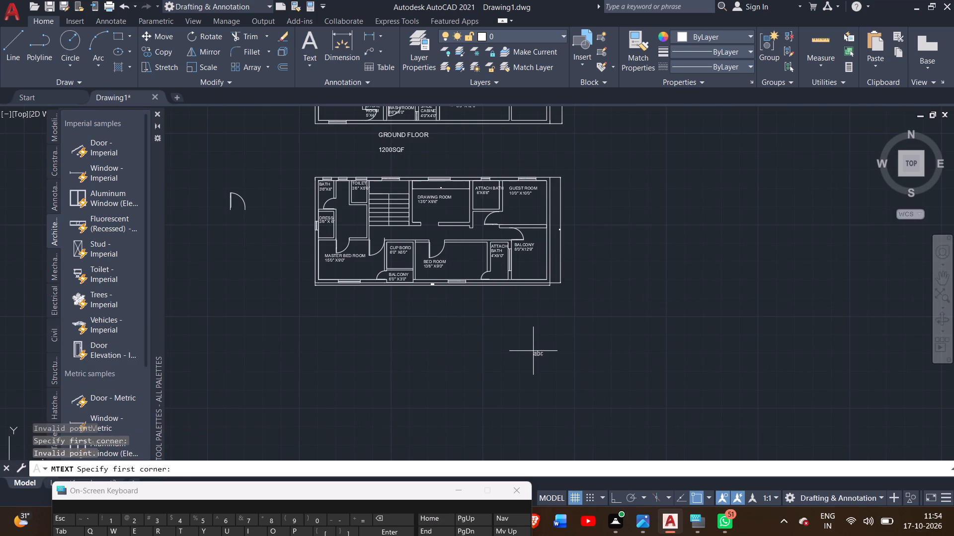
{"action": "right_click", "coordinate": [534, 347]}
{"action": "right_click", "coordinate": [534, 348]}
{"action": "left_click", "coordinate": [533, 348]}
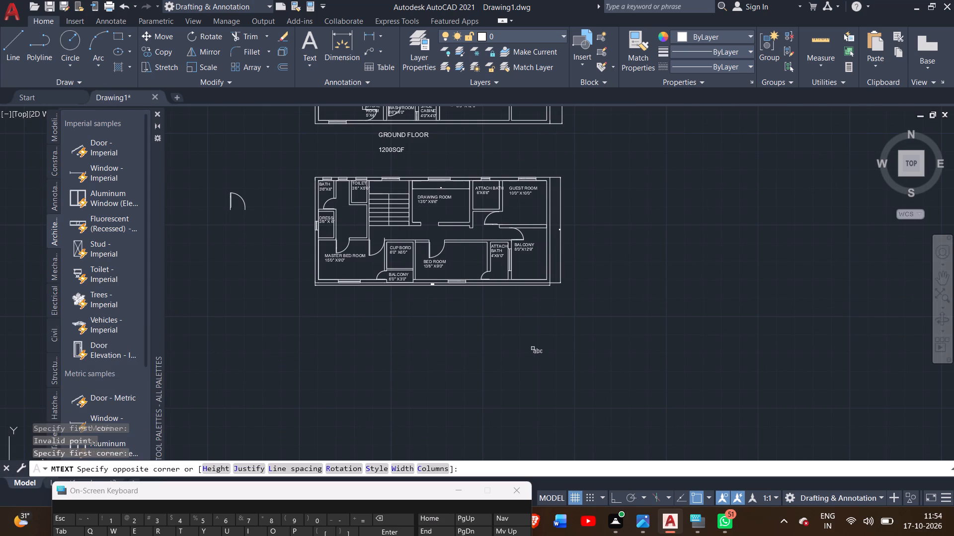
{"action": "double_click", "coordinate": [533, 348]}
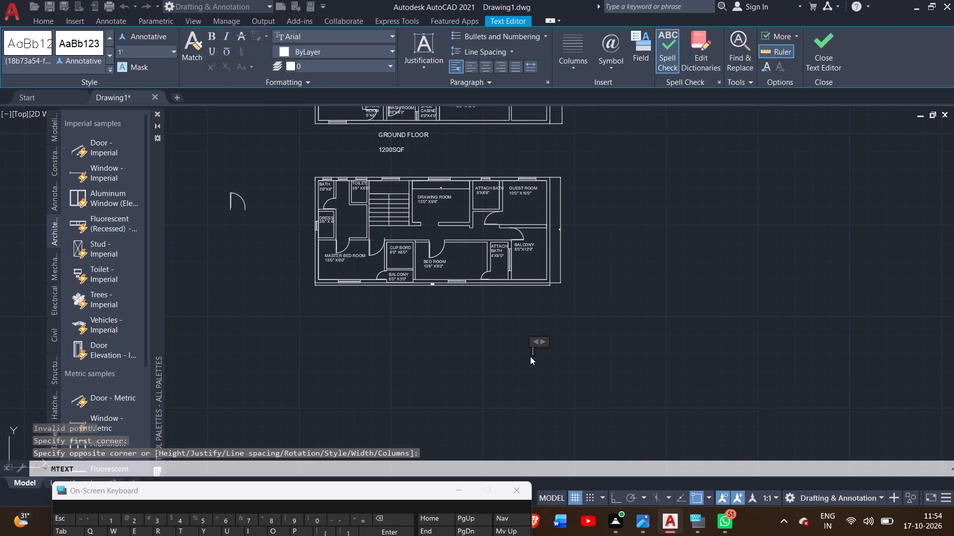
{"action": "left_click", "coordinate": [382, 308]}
Place a small multiline text box below the lower plan, under BALCONY, and enter FIRST in it.
{"action": "scroll", "coordinate": [387, 306], "scroll_direction": "up", "scroll_amount": 2}
{"action": "left_click", "coordinate": [385, 313]}
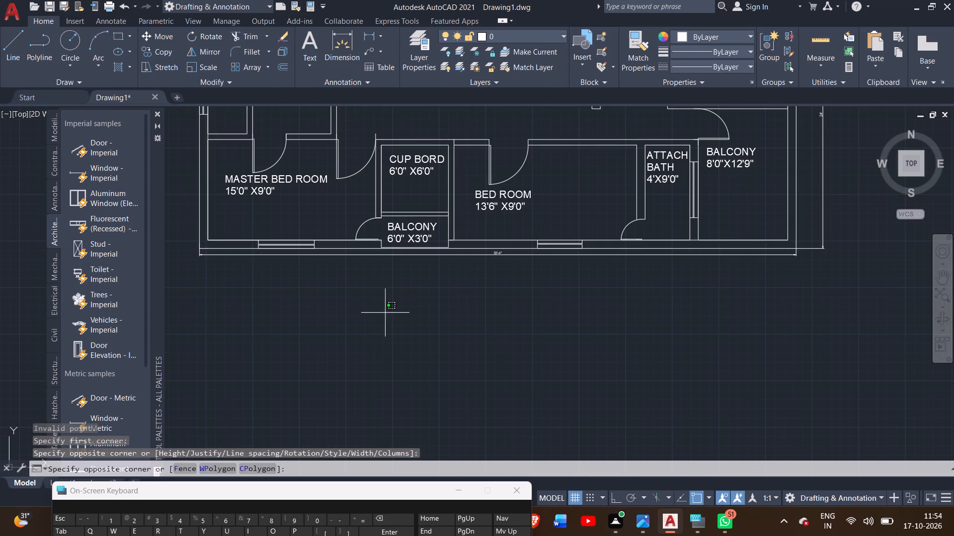
{"action": "right_click", "coordinate": [390, 305]}
{"action": "right_click", "coordinate": [390, 305]}
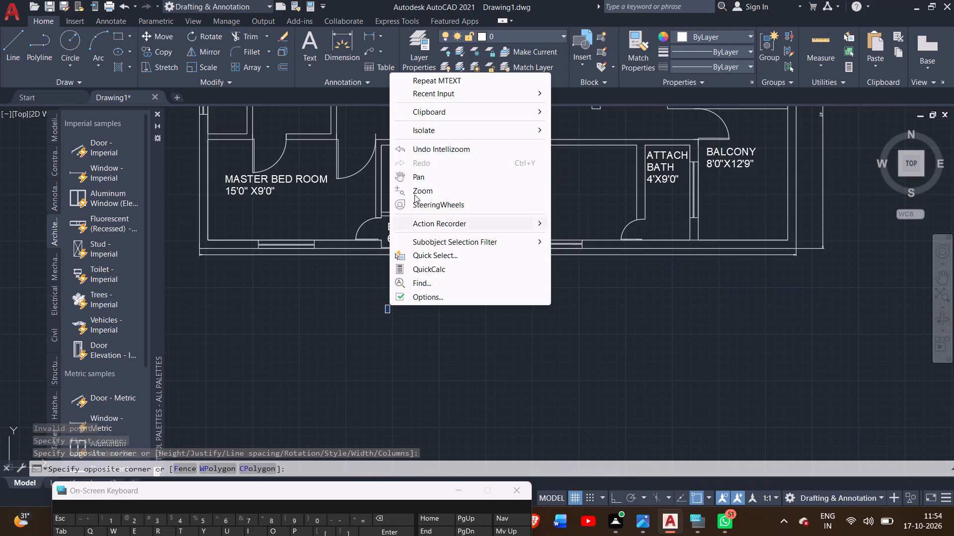
{"action": "left_click", "coordinate": [441, 79]}
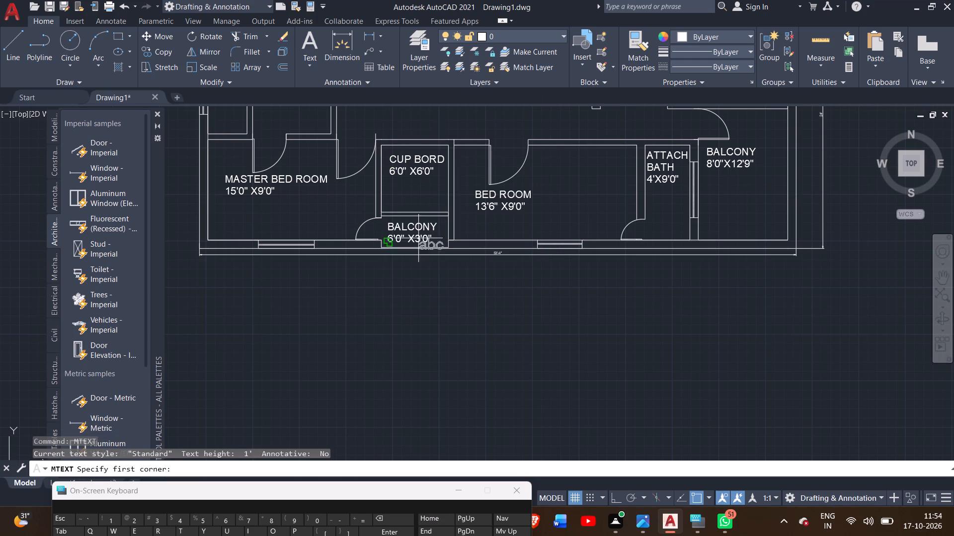
{"action": "left_click", "coordinate": [396, 295]}
{"action": "left_click", "coordinate": [403, 301]}
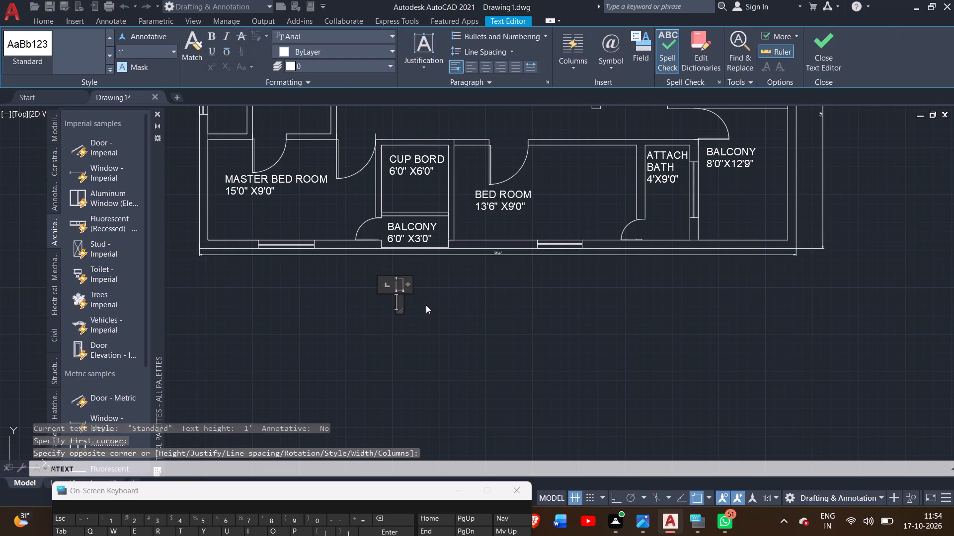
{"action": "key", "text": "f"}
{"action": "type", "text": "IRS"}
{"action": "type", "text": "T"}
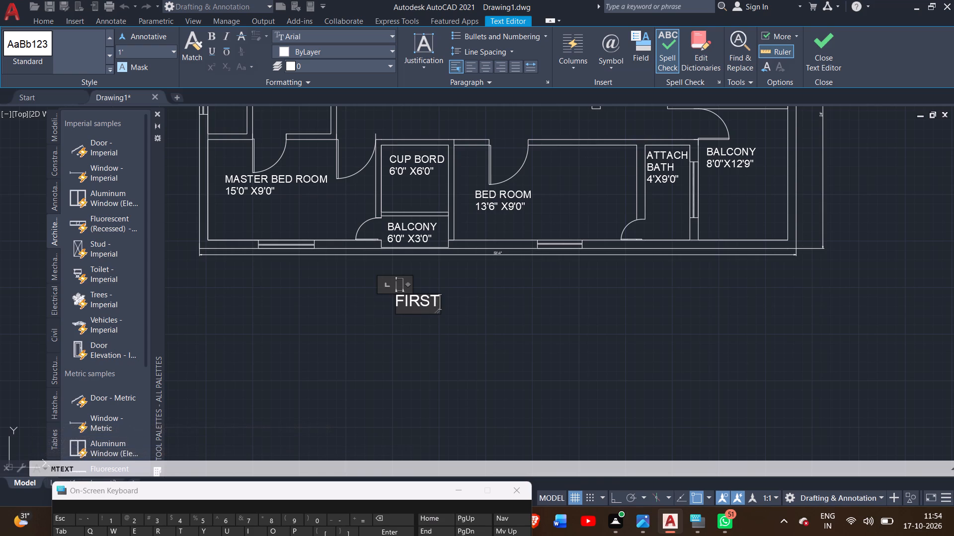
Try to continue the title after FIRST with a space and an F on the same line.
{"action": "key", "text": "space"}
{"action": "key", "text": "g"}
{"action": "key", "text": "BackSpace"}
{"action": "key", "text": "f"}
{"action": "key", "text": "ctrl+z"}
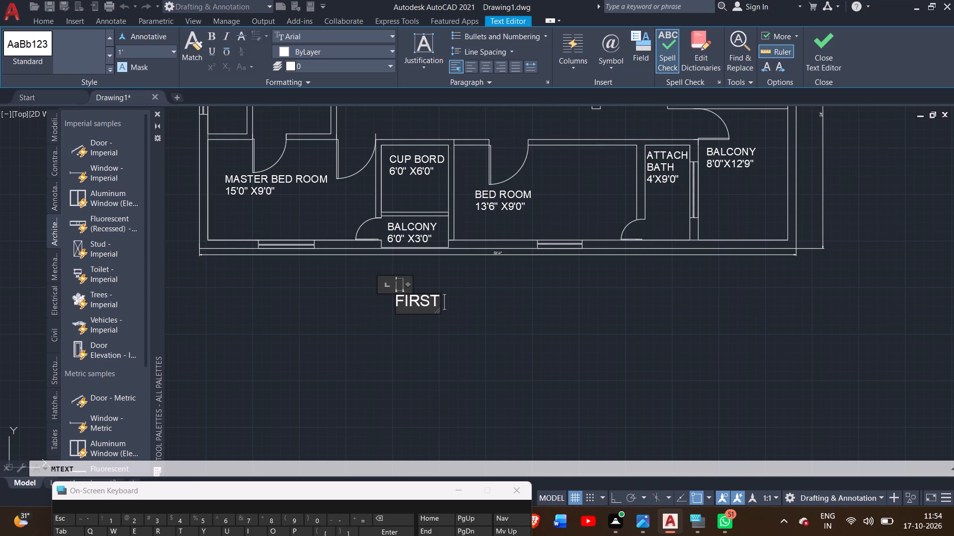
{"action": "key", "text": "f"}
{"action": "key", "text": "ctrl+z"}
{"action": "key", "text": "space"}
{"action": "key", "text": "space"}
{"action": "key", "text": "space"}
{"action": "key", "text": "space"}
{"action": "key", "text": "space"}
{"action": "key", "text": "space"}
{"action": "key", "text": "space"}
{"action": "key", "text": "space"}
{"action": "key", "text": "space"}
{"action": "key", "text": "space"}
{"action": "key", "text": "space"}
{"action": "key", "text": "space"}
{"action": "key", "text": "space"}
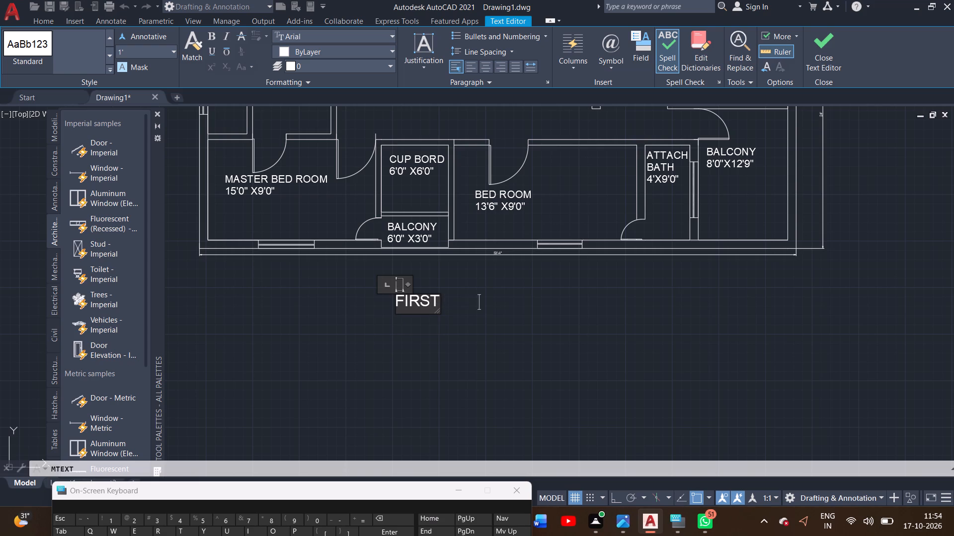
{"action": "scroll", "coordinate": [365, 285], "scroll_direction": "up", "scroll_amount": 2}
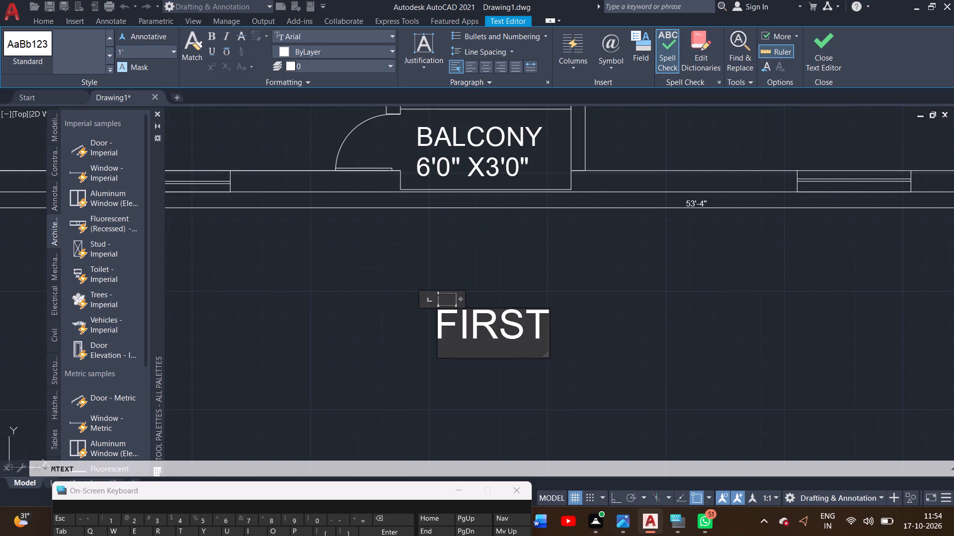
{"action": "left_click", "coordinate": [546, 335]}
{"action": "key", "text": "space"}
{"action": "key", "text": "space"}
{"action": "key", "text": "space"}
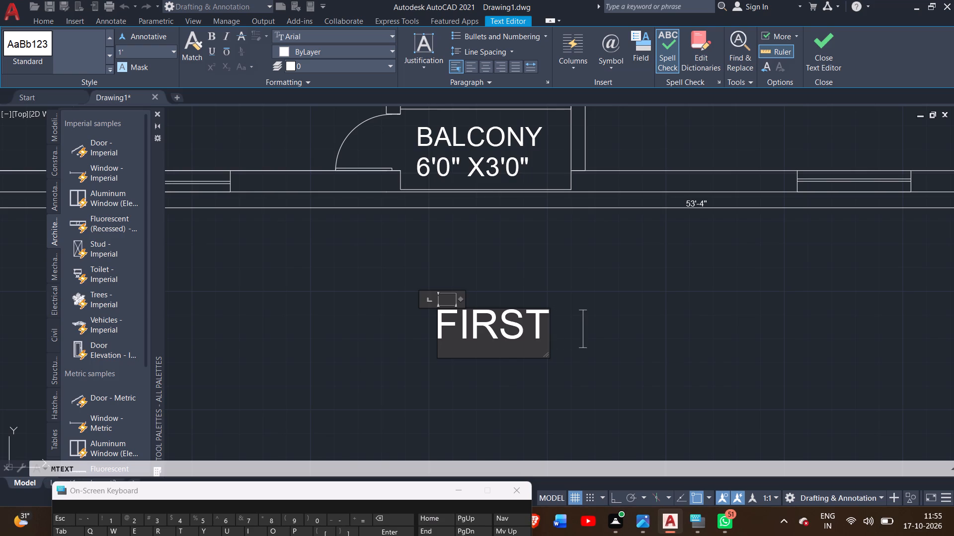
Erase the word FIRST from the text box below the lower plan.
{"action": "left_click", "coordinate": [520, 328]}
{"action": "key", "text": "space"}
{"action": "key", "text": "BackSpace"}
{"action": "key", "text": "BackSpace"}
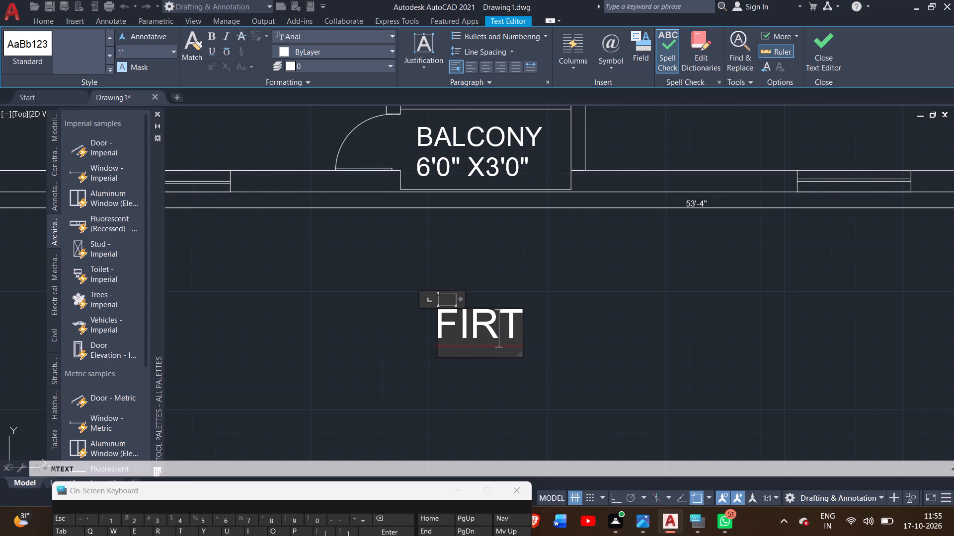
{"action": "key", "text": "BackSpace"}
{"action": "key", "text": "BackSpace"}
{"action": "key", "text": "BackSpace"}
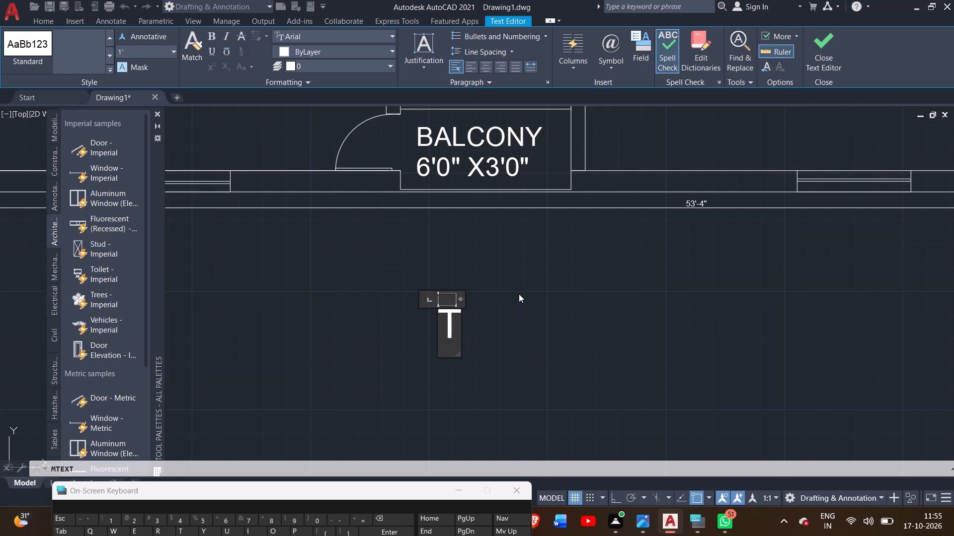
{"action": "left_click_drag", "start_coordinate": [454, 323], "coordinate": [451, 312]}
{"action": "key", "text": "BackSpace"}
Enter a run of blank spaces and the title FIRSTFLOOR as one word in the text box below the lower plan.
{"action": "key", "text": "space"}
{"action": "key", "text": "space"}
{"action": "key", "text": "space"}
{"action": "key", "text": "space"}
{"action": "key", "text": "space"}
{"action": "key", "text": "space"}
{"action": "key", "text": "space"}
{"action": "key", "text": "space"}
{"action": "key", "text": "space"}
{"action": "key", "text": "space"}
{"action": "key", "text": "space"}
{"action": "key", "text": "space"}
{"action": "key", "text": "space"}
{"action": "key", "text": "space"}
{"action": "key", "text": "space"}
{"action": "key", "text": "space"}
{"action": "key", "text": "space"}
{"action": "key", "text": "space"}
{"action": "key", "text": "space"}
{"action": "key", "text": "space"}
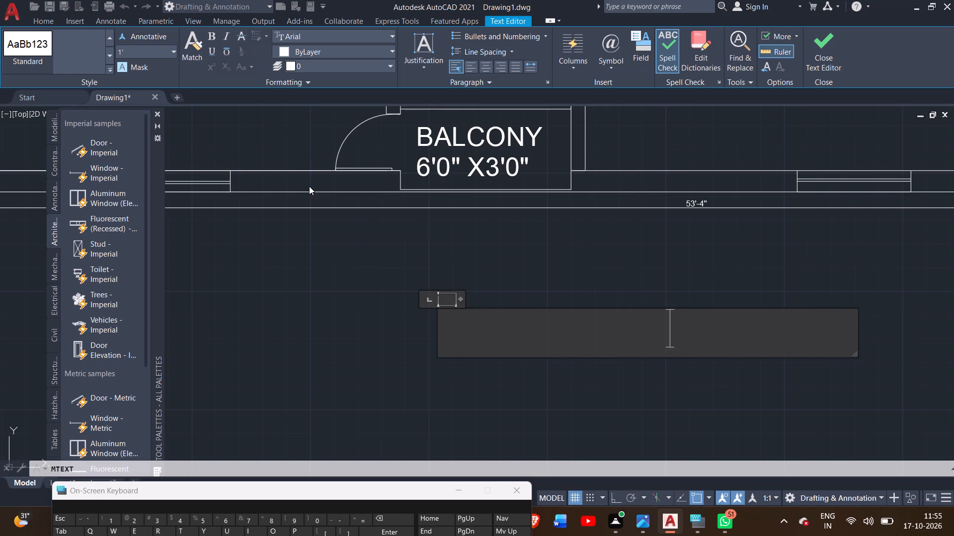
{"action": "left_click", "coordinate": [449, 329]}
{"action": "type", "text": "FIORST"}
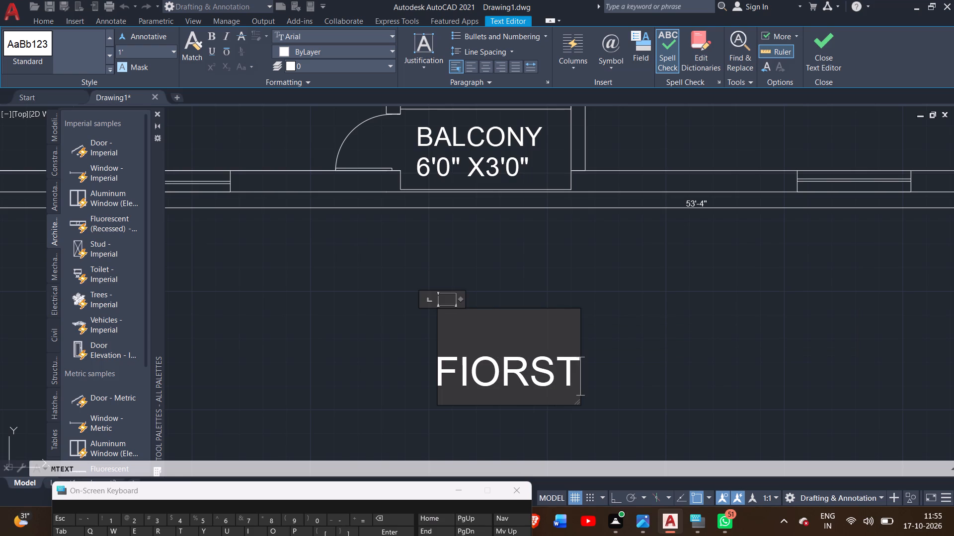
{"action": "key", "text": "BackSpace"}
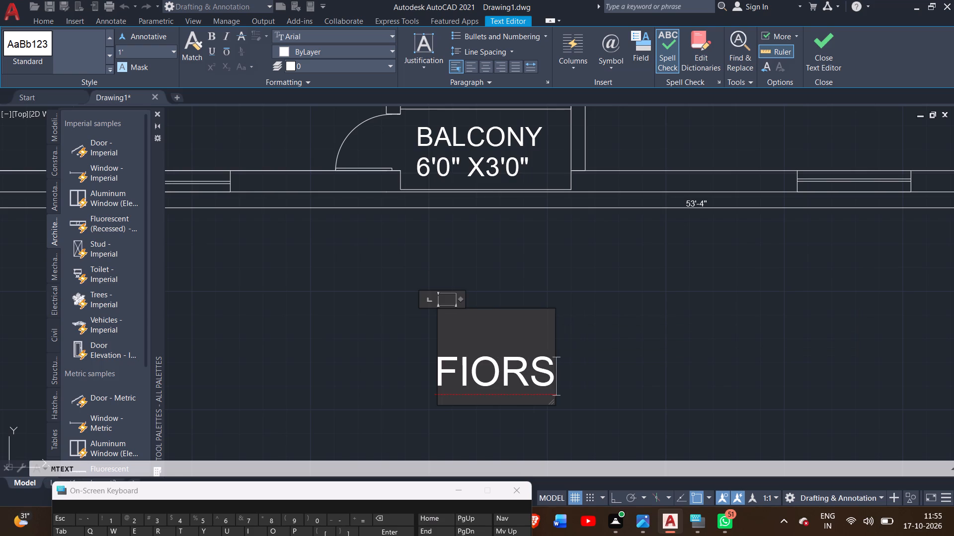
{"action": "key", "text": "BackSpace"}
{"action": "key", "text": "BackSpace"}
{"action": "key", "text": "BackSpace"}
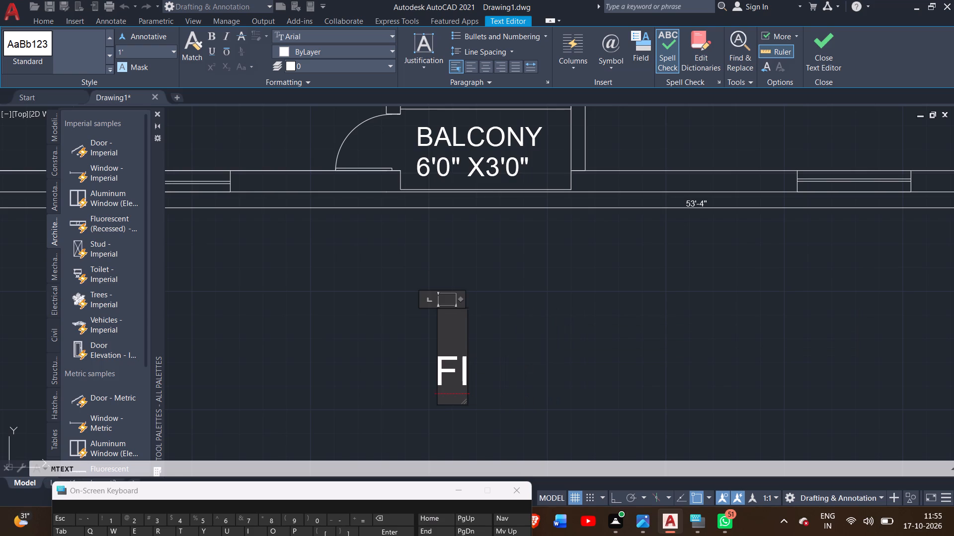
{"action": "key", "text": "r"}
{"action": "type", "text": "ST"}
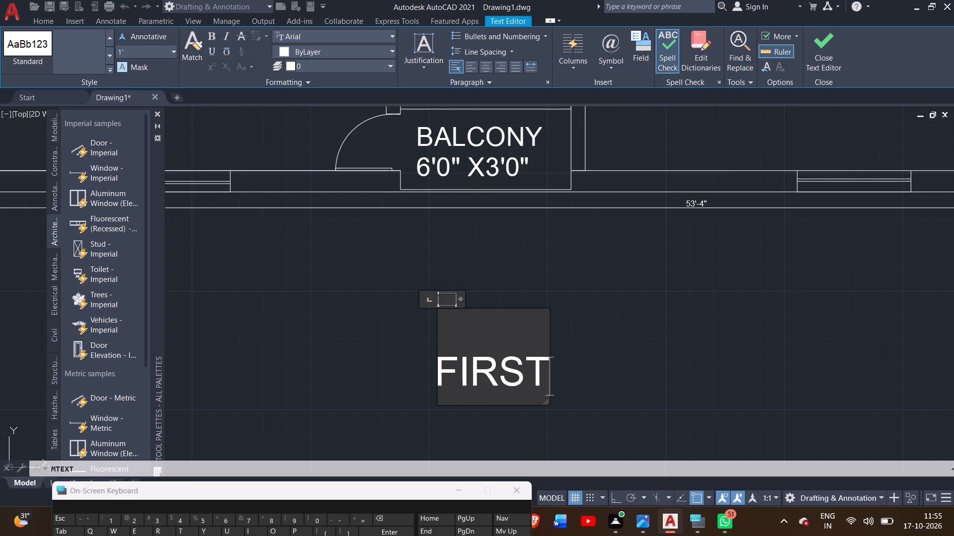
{"action": "key", "text": "space"}
{"action": "key", "text": "ctrl+z"}
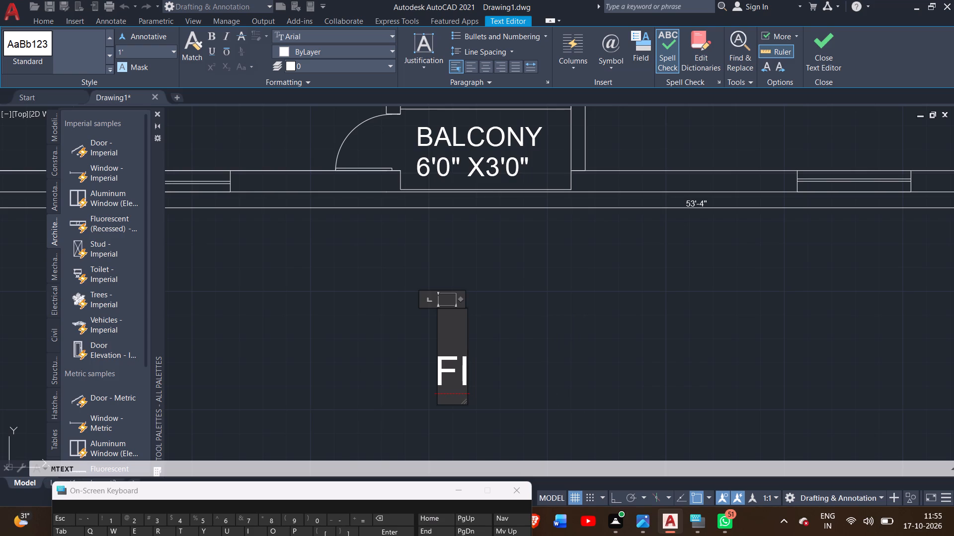
{"action": "key", "text": "r"}
{"action": "type", "text": "ST"}
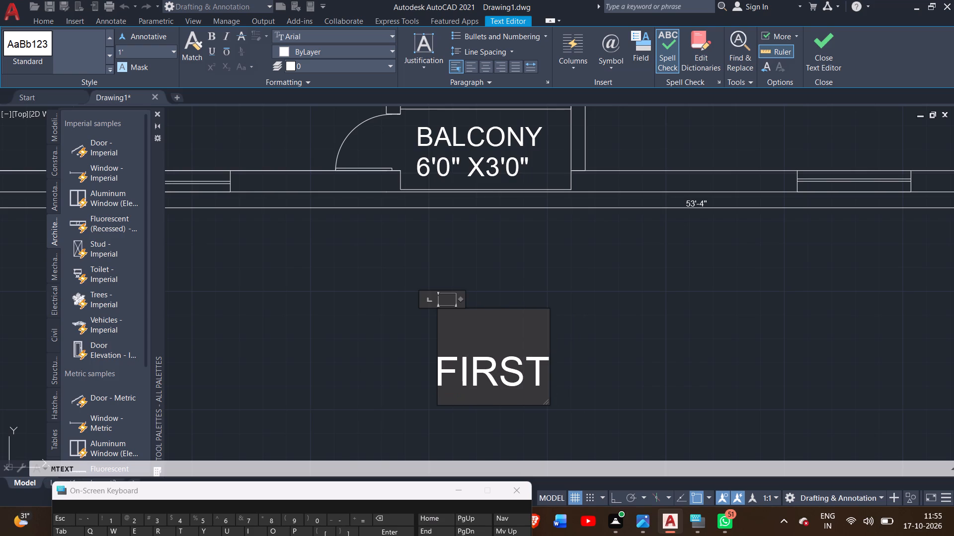
{"action": "key", "text": "f"}
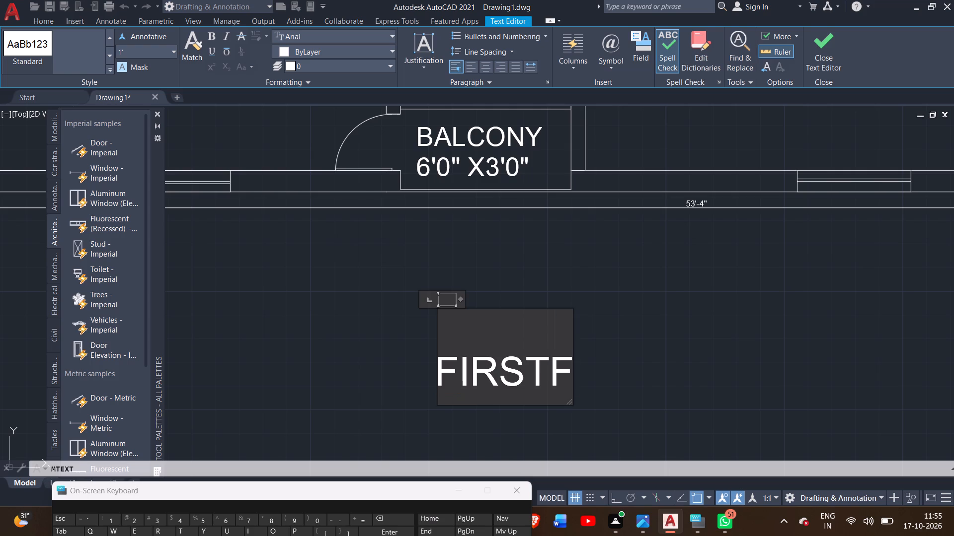
{"action": "type", "text": "LOOR"}
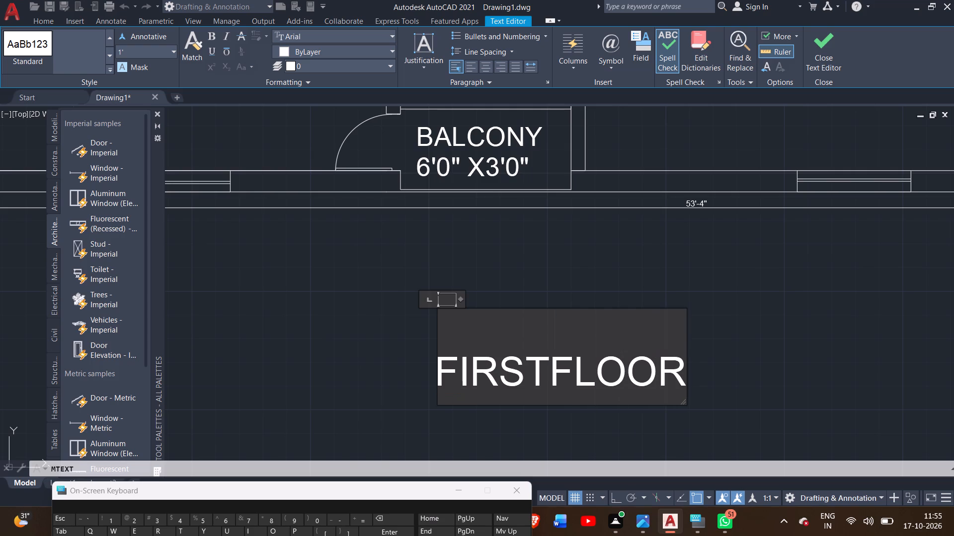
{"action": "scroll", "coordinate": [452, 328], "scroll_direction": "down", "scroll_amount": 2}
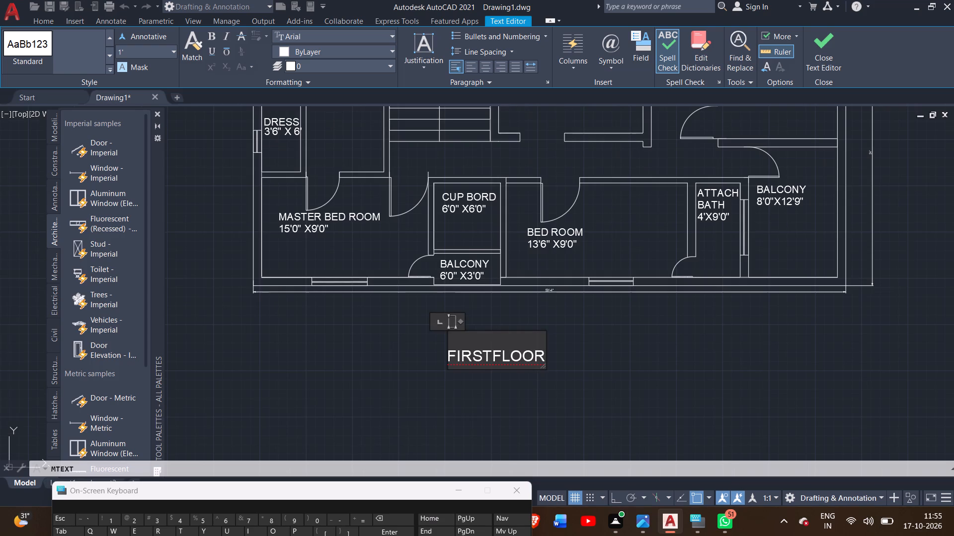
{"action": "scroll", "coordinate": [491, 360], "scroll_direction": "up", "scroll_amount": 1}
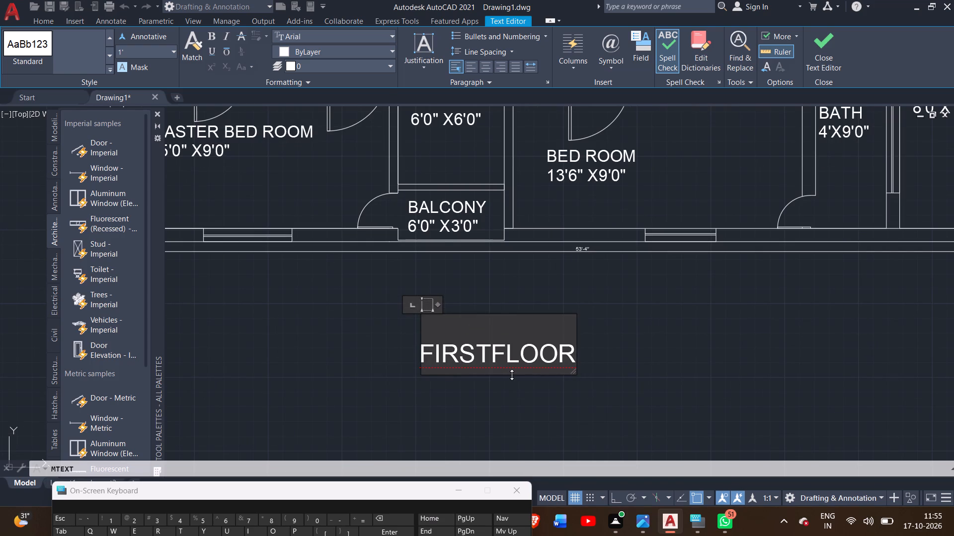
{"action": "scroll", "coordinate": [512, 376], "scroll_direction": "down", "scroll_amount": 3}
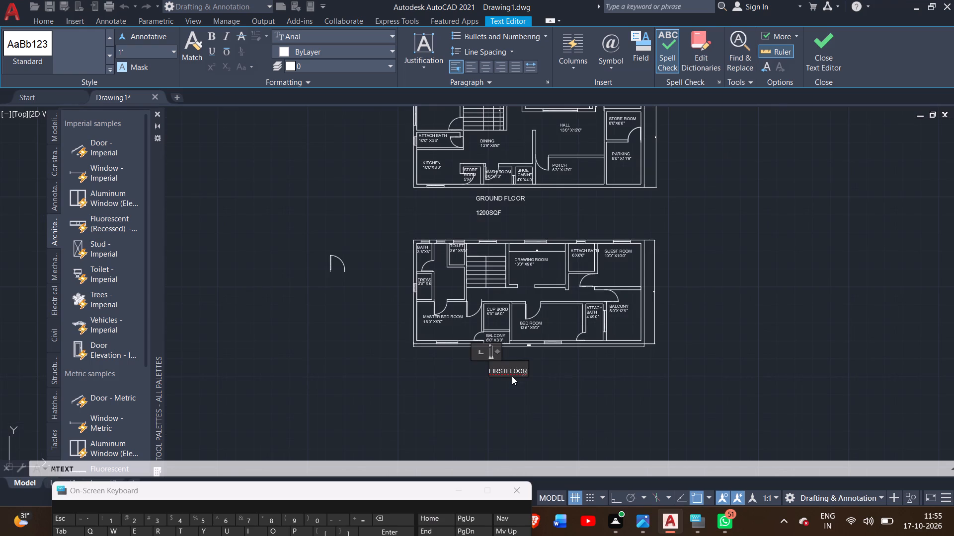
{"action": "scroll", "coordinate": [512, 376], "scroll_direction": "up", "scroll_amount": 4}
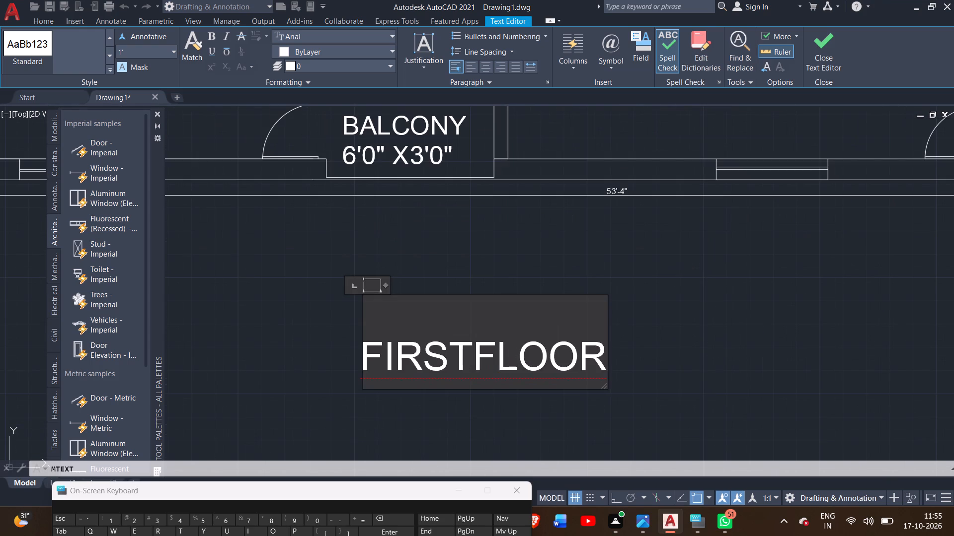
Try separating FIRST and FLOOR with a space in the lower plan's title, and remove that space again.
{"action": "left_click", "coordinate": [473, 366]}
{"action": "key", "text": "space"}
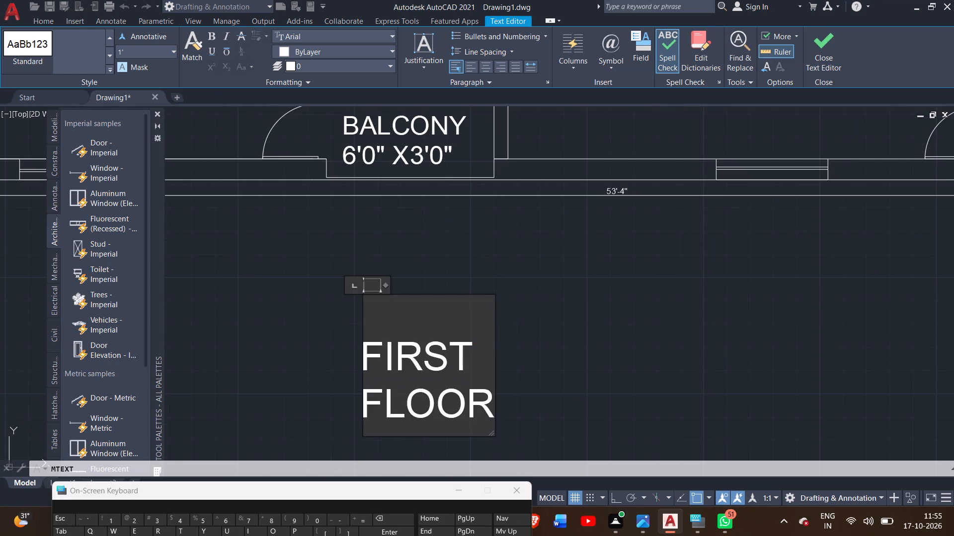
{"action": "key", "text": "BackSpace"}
Finish the text edit, keeping the title below the lower plan as FIRSTFLOOR on one line.
{"action": "scroll", "coordinate": [473, 366], "scroll_direction": "down", "scroll_amount": 2}
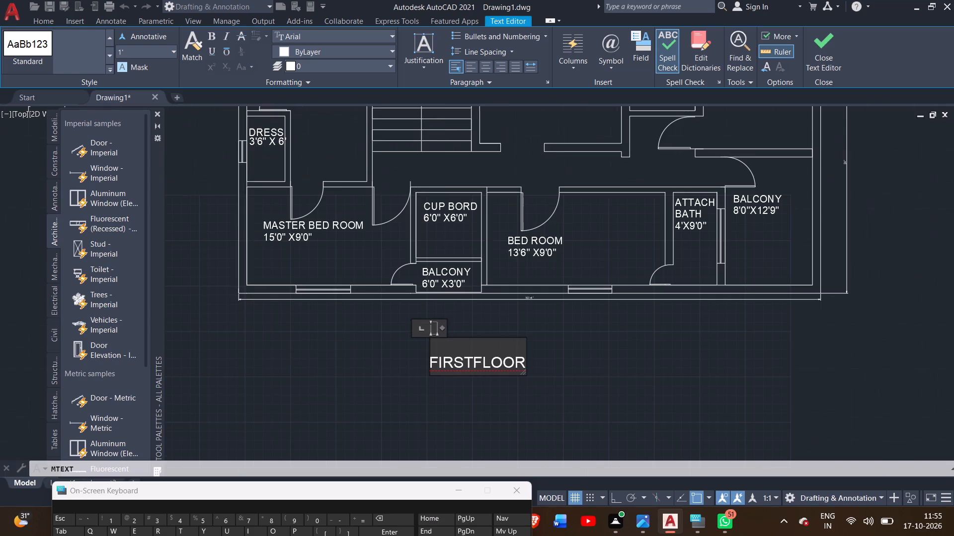
{"action": "left_click", "coordinate": [549, 371]}
{"action": "scroll", "coordinate": [548, 356], "scroll_direction": "down", "scroll_amount": 2}
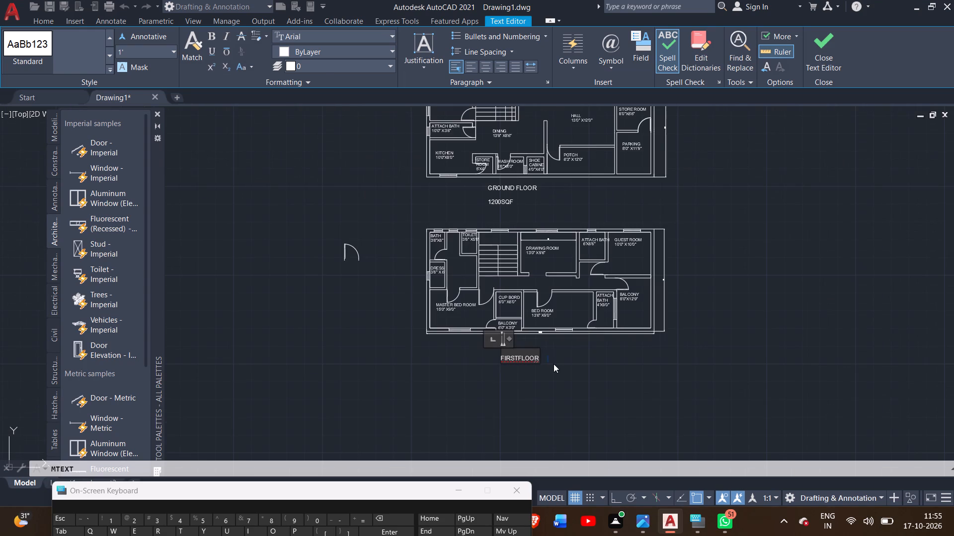
{"action": "double_click", "coordinate": [554, 364]}
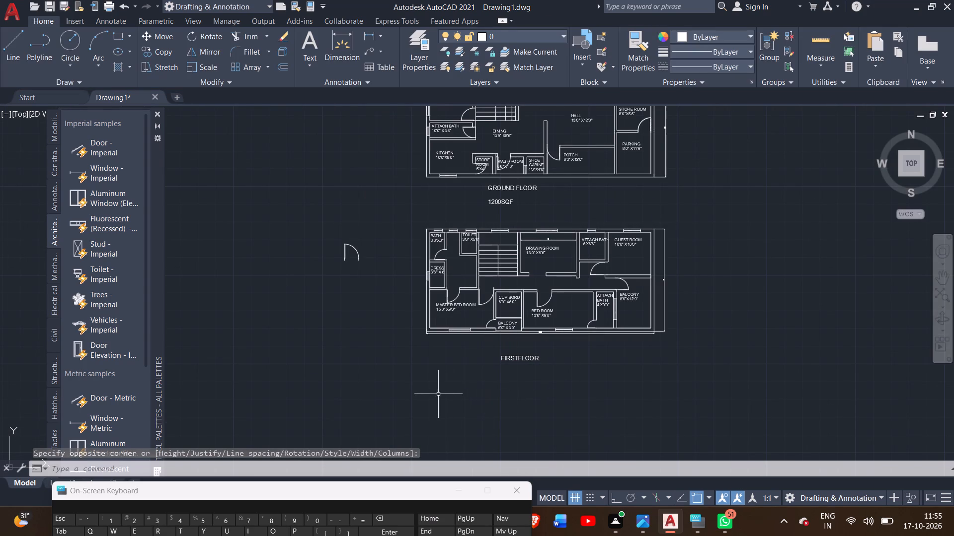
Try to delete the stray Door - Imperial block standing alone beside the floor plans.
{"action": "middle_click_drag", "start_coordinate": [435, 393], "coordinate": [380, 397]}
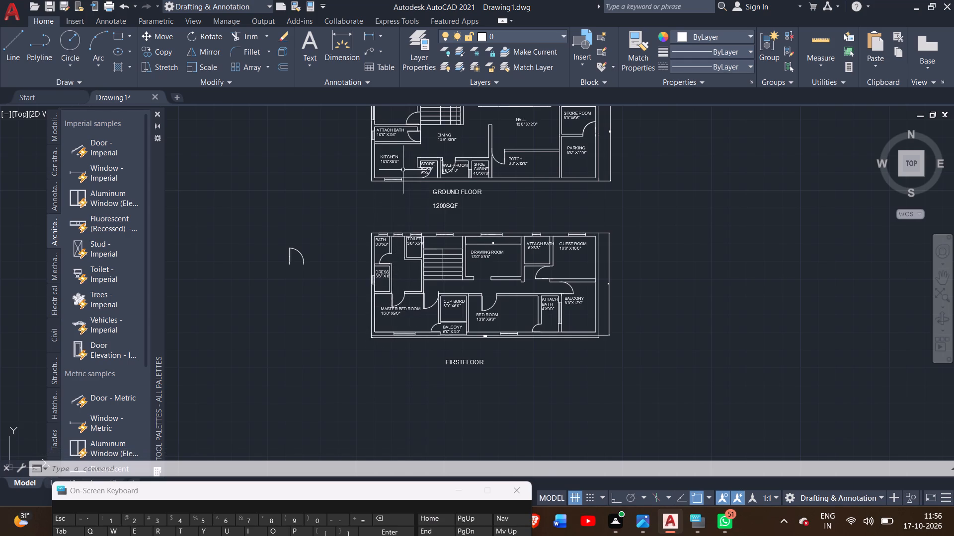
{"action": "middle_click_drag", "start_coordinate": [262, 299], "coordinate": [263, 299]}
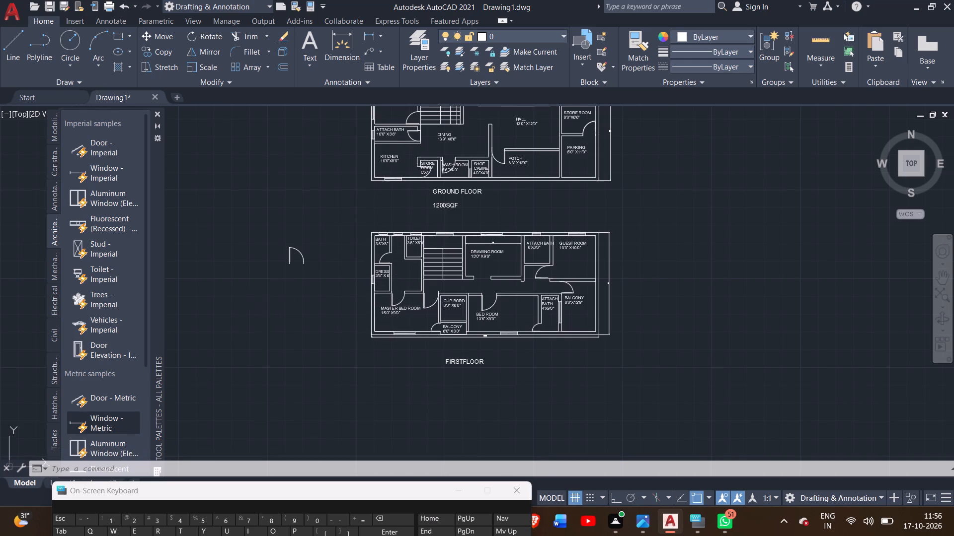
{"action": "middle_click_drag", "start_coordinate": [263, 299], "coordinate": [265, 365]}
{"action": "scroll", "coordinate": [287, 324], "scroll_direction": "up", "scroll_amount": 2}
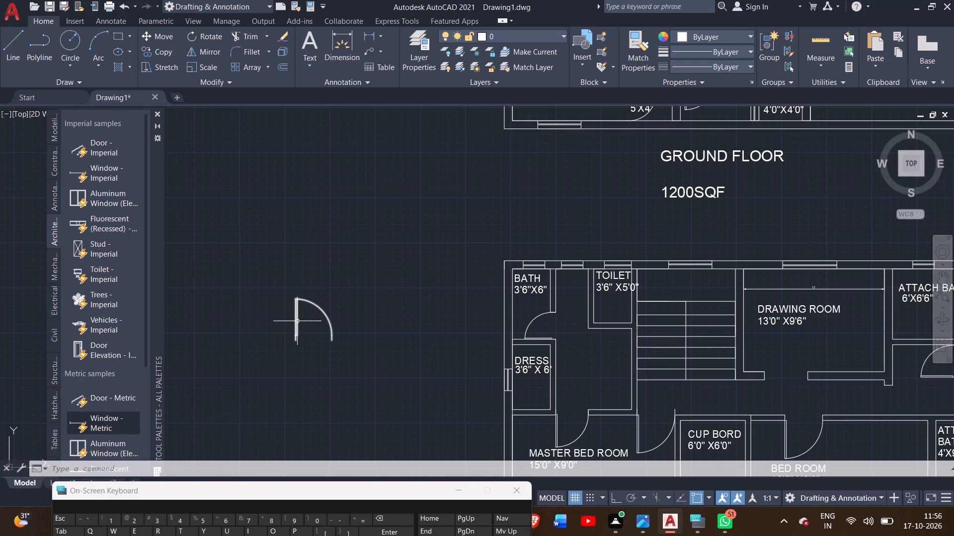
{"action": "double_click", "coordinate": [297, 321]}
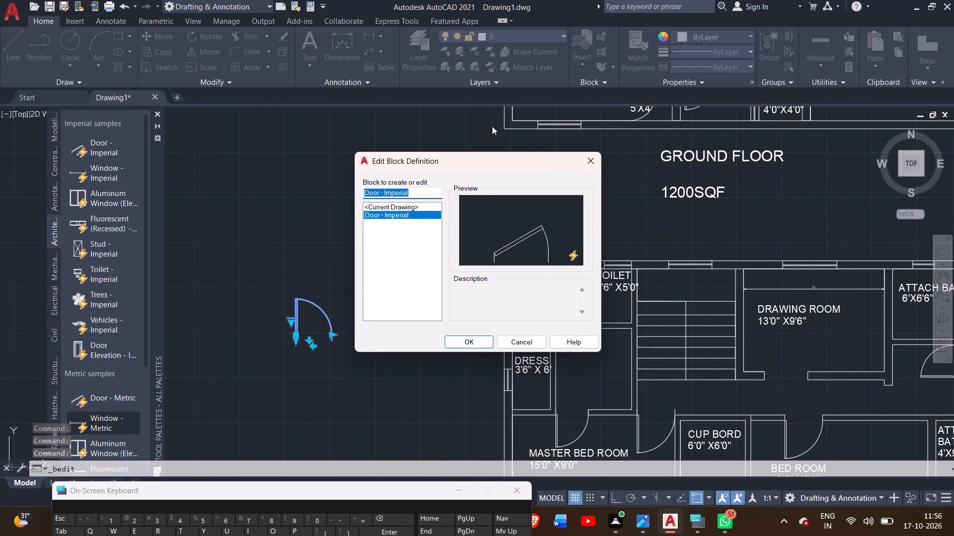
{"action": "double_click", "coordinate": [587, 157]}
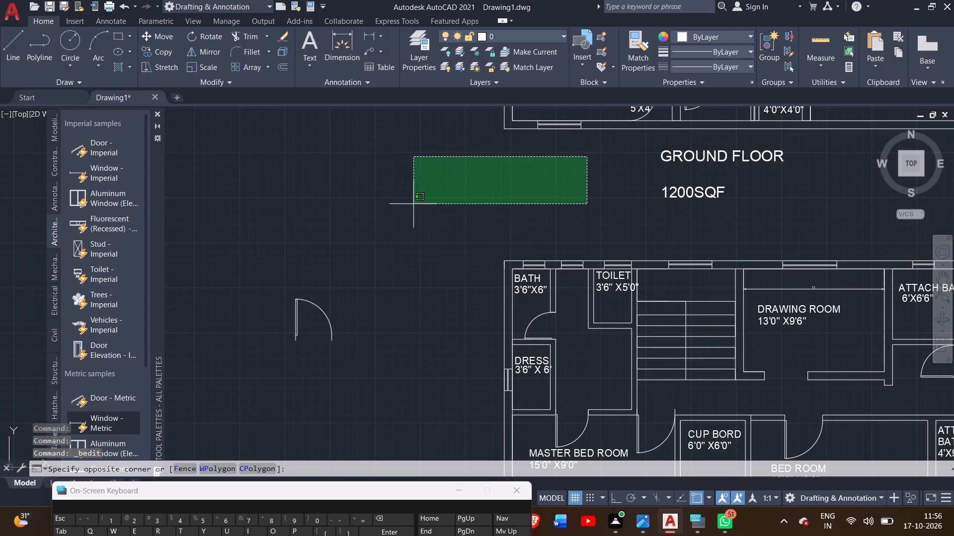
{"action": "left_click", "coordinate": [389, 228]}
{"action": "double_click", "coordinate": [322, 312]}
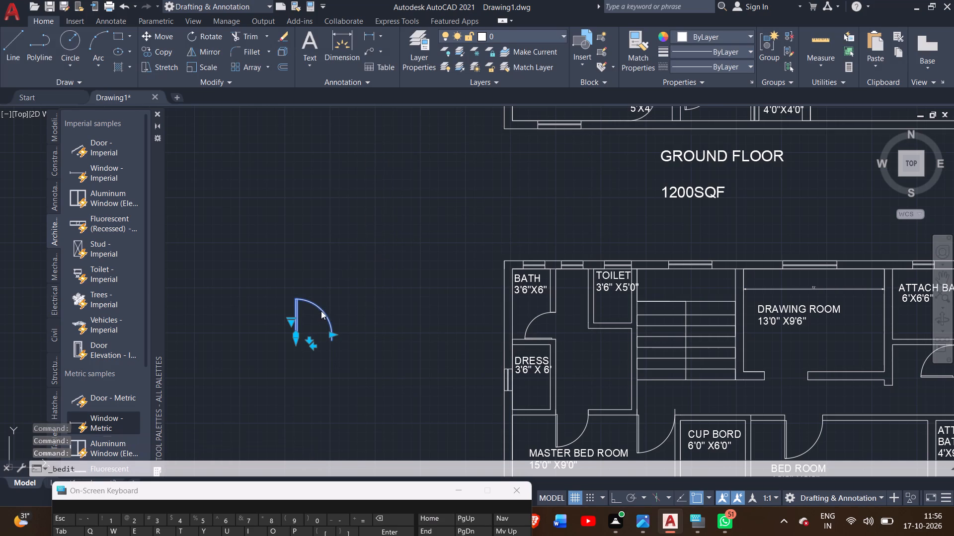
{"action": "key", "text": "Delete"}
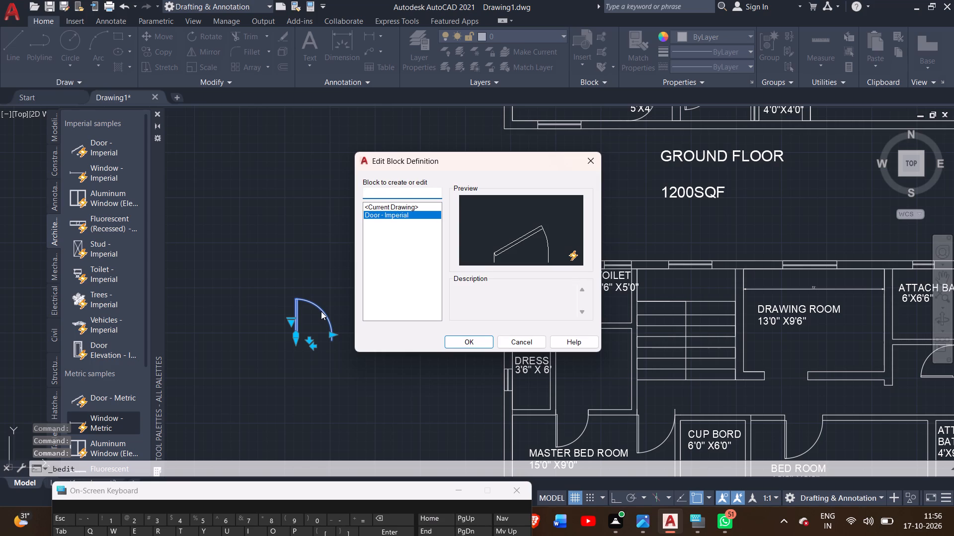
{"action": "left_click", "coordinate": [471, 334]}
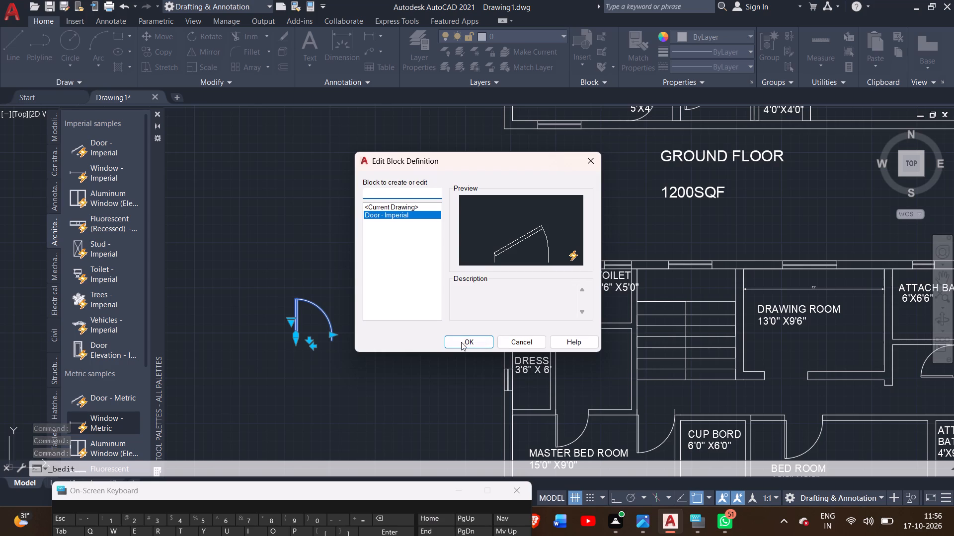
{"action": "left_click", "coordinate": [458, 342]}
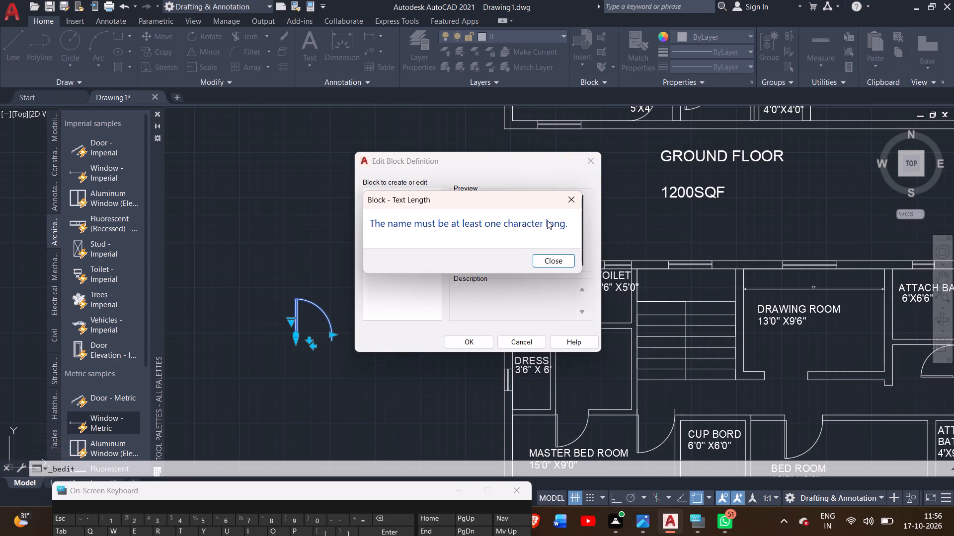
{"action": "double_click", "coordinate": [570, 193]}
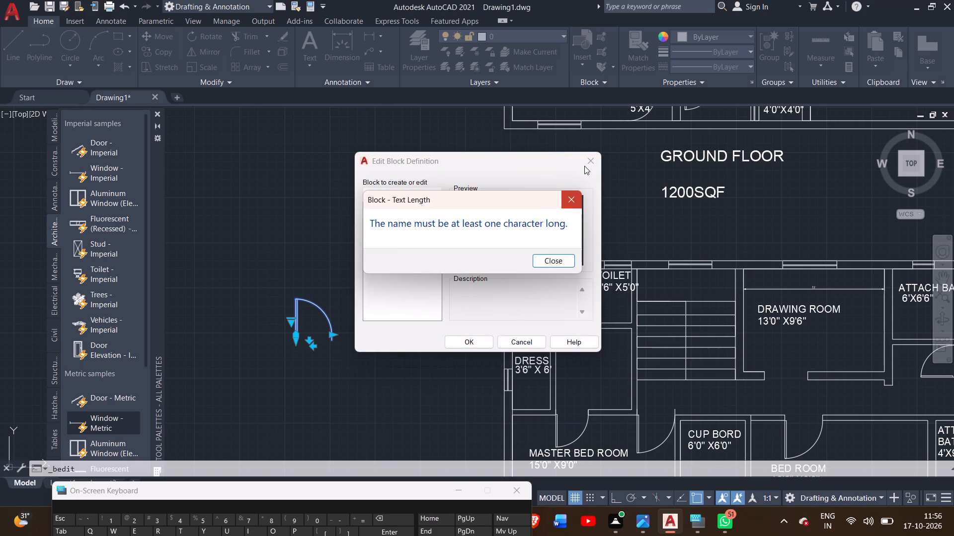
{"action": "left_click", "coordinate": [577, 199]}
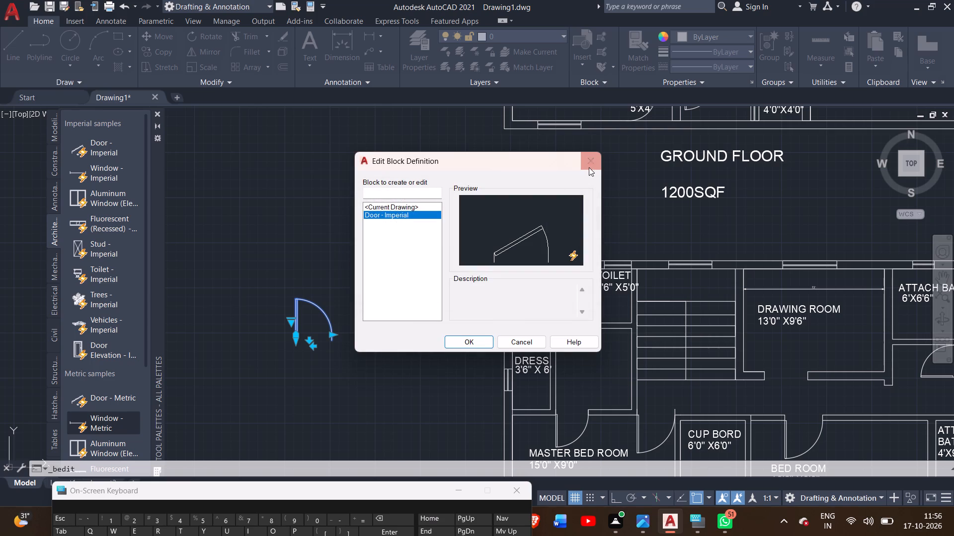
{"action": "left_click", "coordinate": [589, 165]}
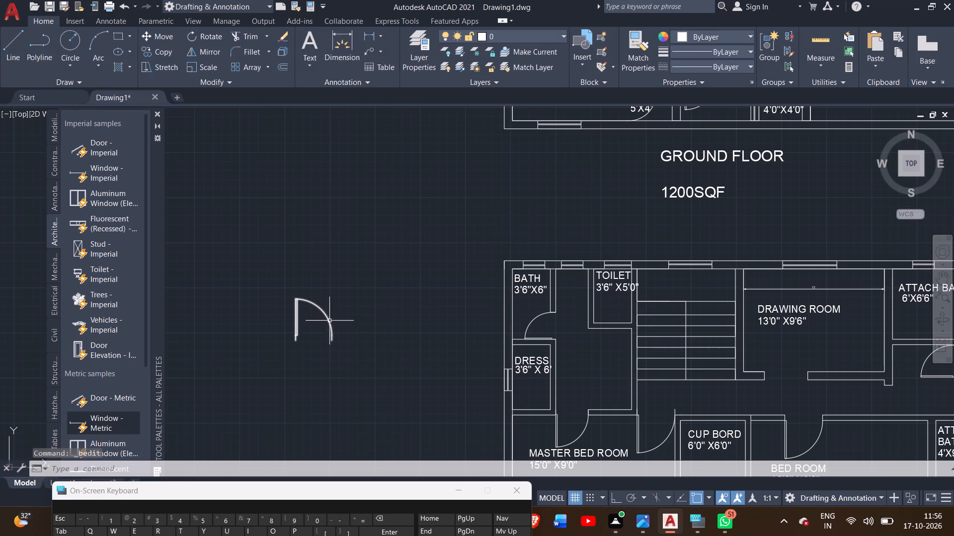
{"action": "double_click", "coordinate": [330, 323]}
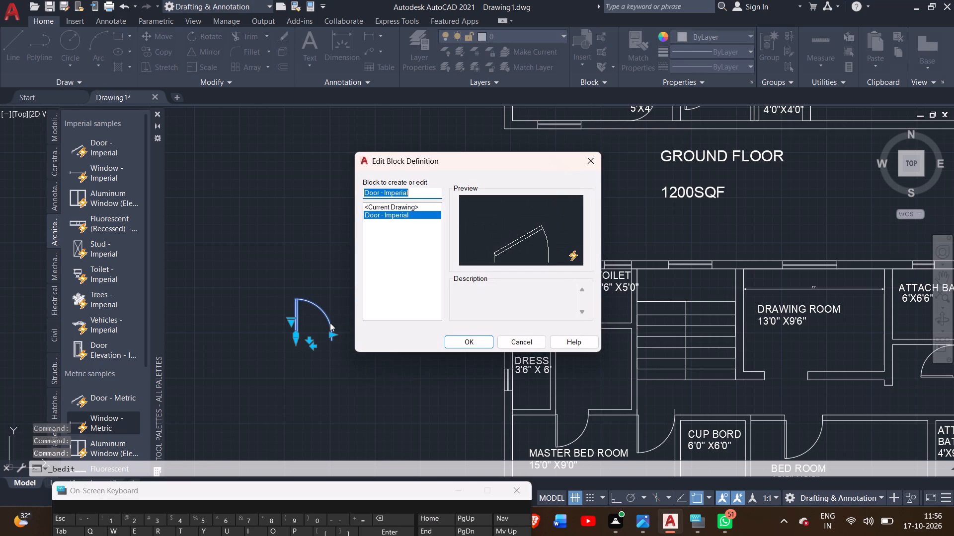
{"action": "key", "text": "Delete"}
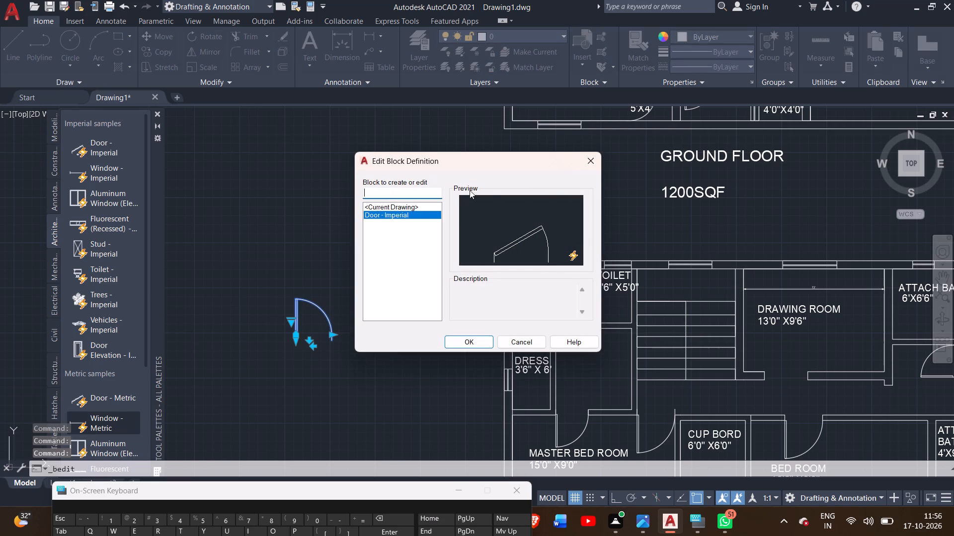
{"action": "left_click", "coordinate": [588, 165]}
Delete the stray door block standing alone outside the floor plans.
{"action": "left_click_drag", "start_coordinate": [363, 278], "coordinate": [305, 380]}
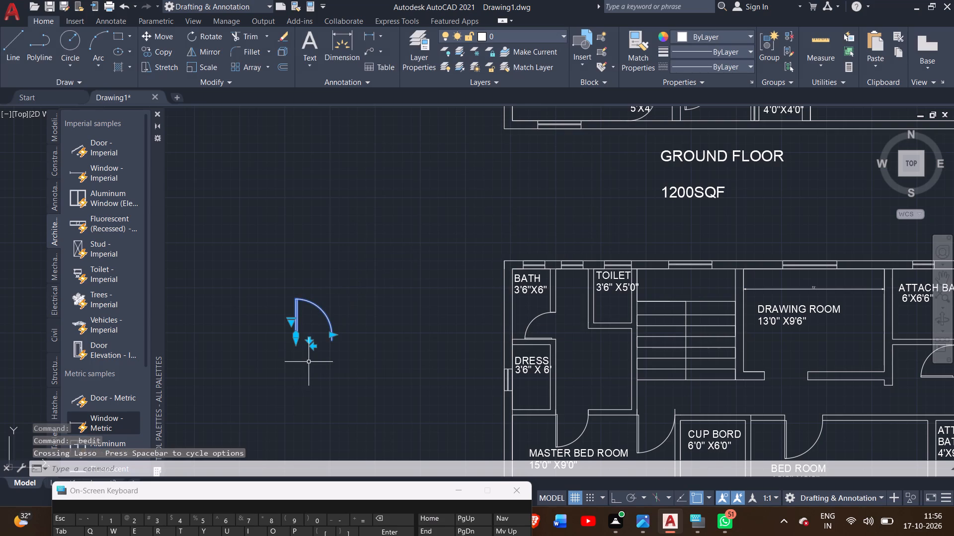
{"action": "key", "text": "Delete"}
Examine the ground floor plan's rooms, doors, staircase, title and overall width dimension up close.
{"action": "scroll", "coordinate": [309, 340], "scroll_direction": "down", "scroll_amount": 2}
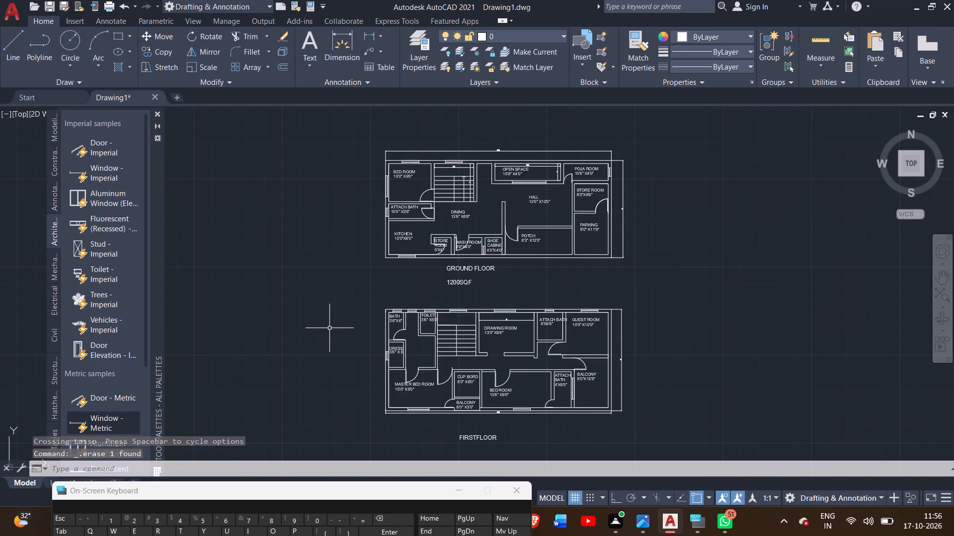
{"action": "scroll", "coordinate": [419, 274], "scroll_direction": "up", "scroll_amount": 2}
{"action": "middle_click_drag", "start_coordinate": [421, 267], "coordinate": [414, 364]}
{"action": "scroll", "coordinate": [422, 265], "scroll_direction": "up", "scroll_amount": 1}
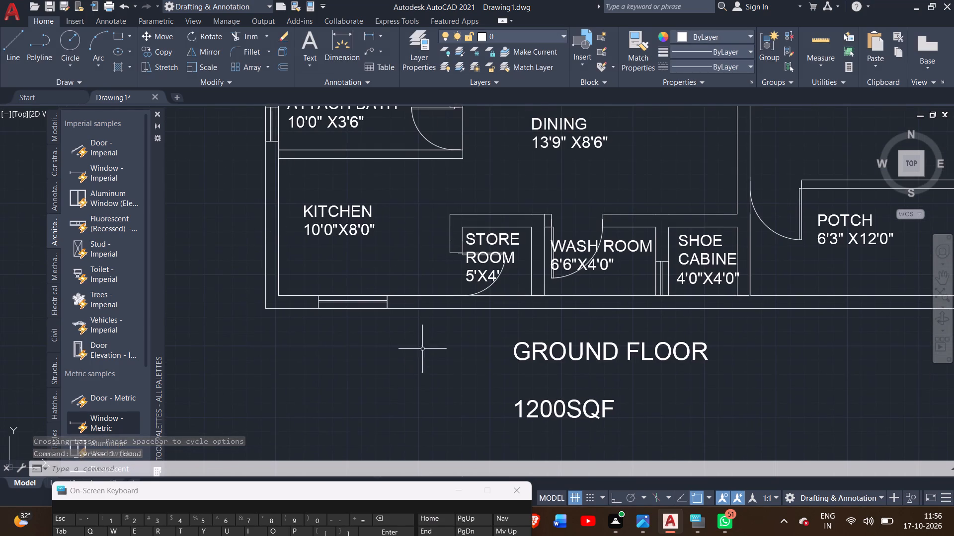
{"action": "scroll", "coordinate": [413, 277], "scroll_direction": "up", "scroll_amount": 1}
{"action": "middle_click_drag", "start_coordinate": [413, 277], "coordinate": [415, 397]}
{"action": "scroll", "coordinate": [415, 349], "scroll_direction": "up", "scroll_amount": 2}
{"action": "scroll", "coordinate": [415, 348], "scroll_direction": "down", "scroll_amount": 2}
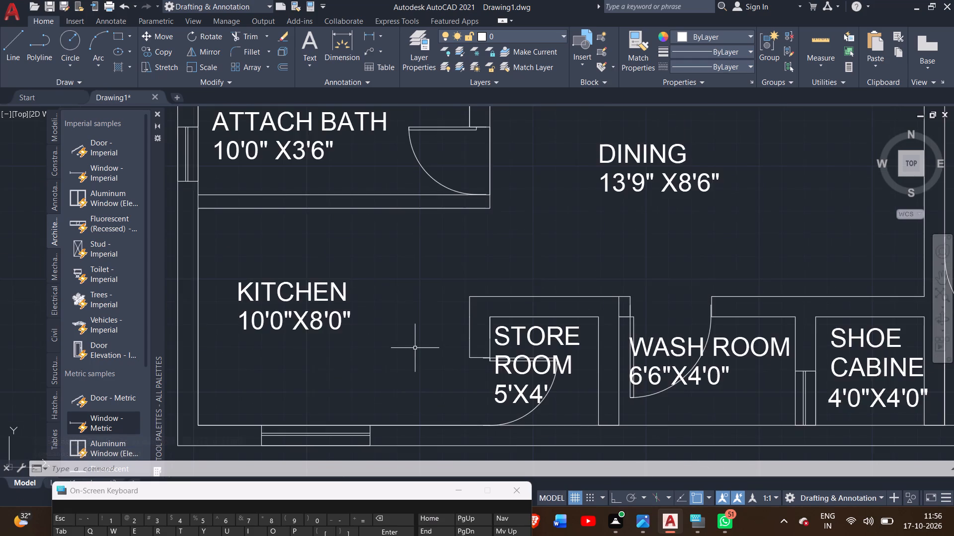
{"action": "scroll", "coordinate": [415, 351], "scroll_direction": "down", "scroll_amount": 2}
{"action": "scroll", "coordinate": [328, 360], "scroll_direction": "down", "scroll_amount": 2}
{"action": "middle_click_drag", "start_coordinate": [288, 366], "coordinate": [328, 308]}
{"action": "scroll", "coordinate": [418, 331], "scroll_direction": "up", "scroll_amount": 4}
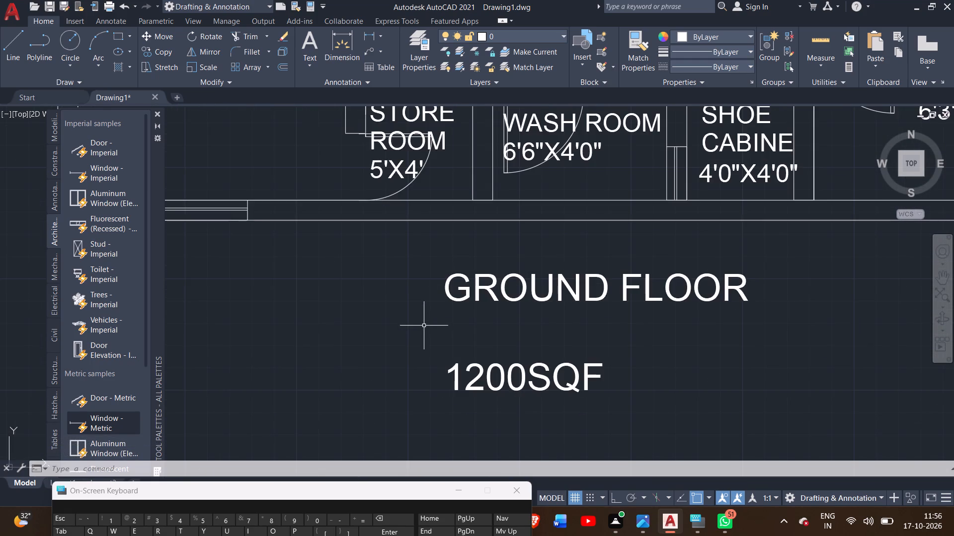
{"action": "middle_click_drag", "start_coordinate": [422, 331], "coordinate": [429, 435]}
{"action": "scroll", "coordinate": [428, 402], "scroll_direction": "up", "scroll_amount": 1}
{"action": "scroll", "coordinate": [430, 424], "scroll_direction": "down", "scroll_amount": 3}
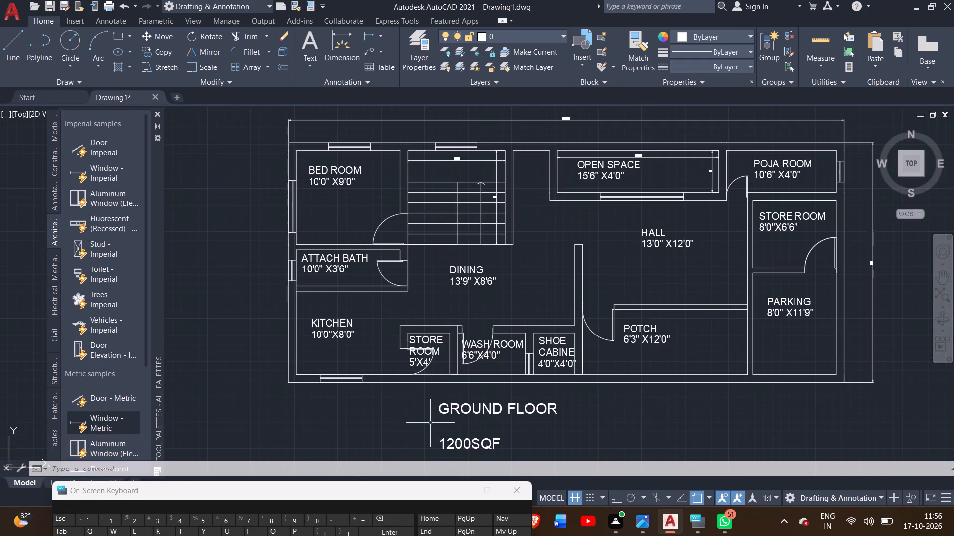
{"action": "scroll", "coordinate": [475, 253], "scroll_direction": "up", "scroll_amount": 2}
{"action": "middle_click_drag", "start_coordinate": [505, 261], "coordinate": [501, 370]}
{"action": "scroll", "coordinate": [501, 370], "scroll_direction": "up", "scroll_amount": 1}
{"action": "scroll", "coordinate": [513, 312], "scroll_direction": "down", "scroll_amount": 2}
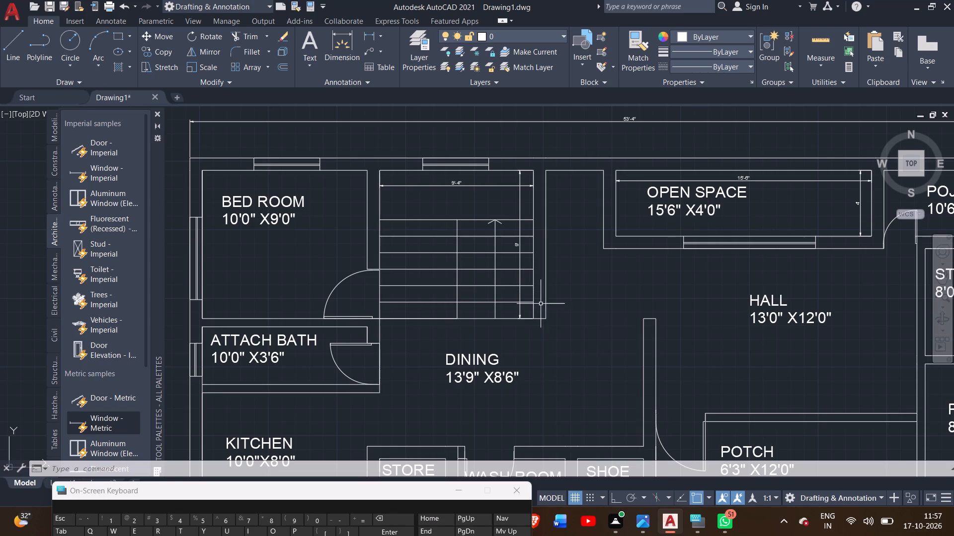
{"action": "scroll", "coordinate": [561, 312], "scroll_direction": "down", "scroll_amount": 2}
{"action": "scroll", "coordinate": [584, 237], "scroll_direction": "up", "scroll_amount": 5}
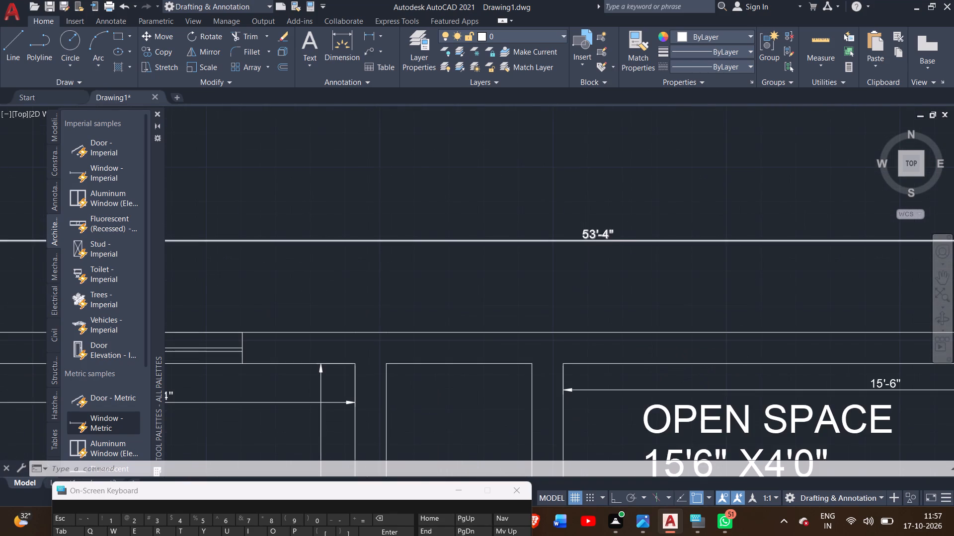
{"action": "scroll", "coordinate": [587, 257], "scroll_direction": "down", "scroll_amount": 5}
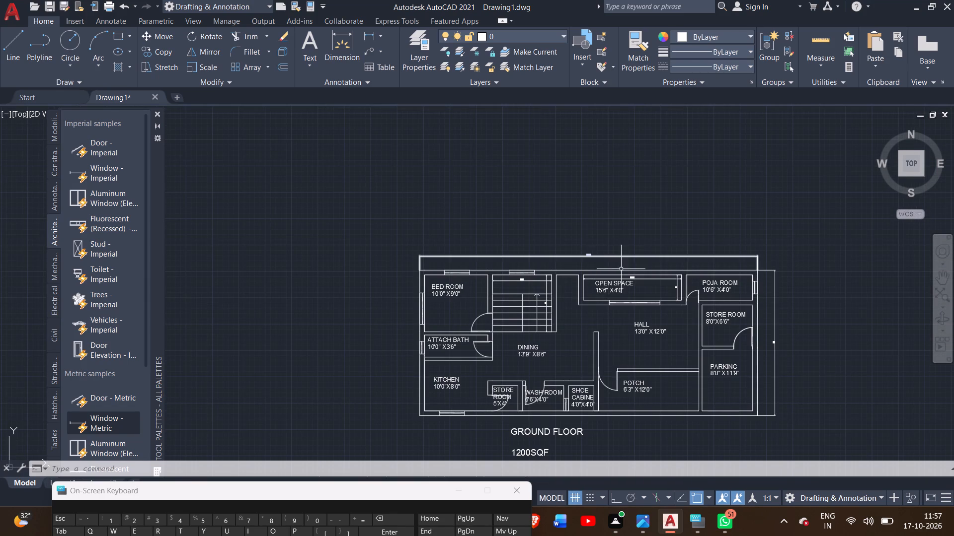
Examine the first floor plan's rooms, doors and title, and compare it with the ground floor plan.
{"action": "middle_click_drag", "start_coordinate": [620, 243], "coordinate": [617, 111]}
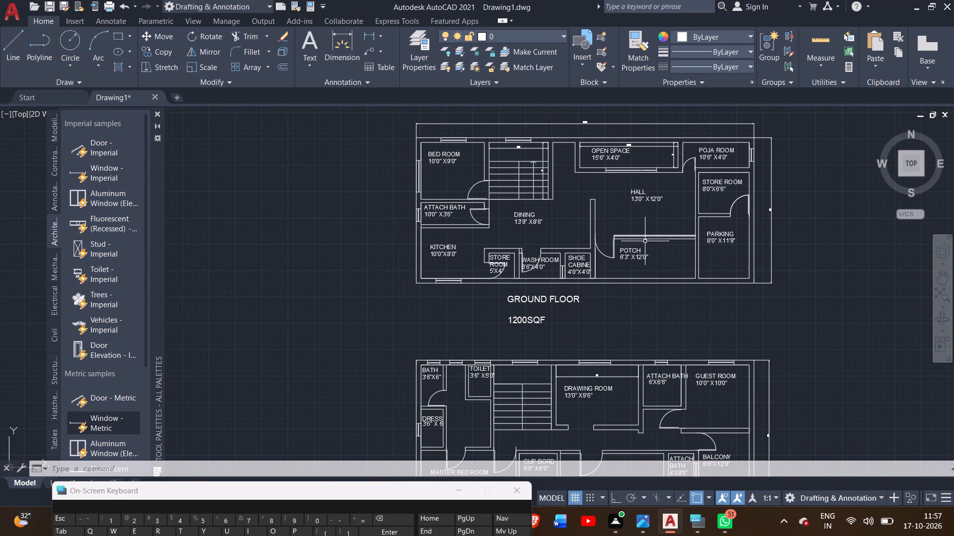
{"action": "middle_click_drag", "start_coordinate": [647, 307], "coordinate": [609, 237]}
{"action": "middle_click_drag", "start_coordinate": [613, 260], "coordinate": [607, 213]}
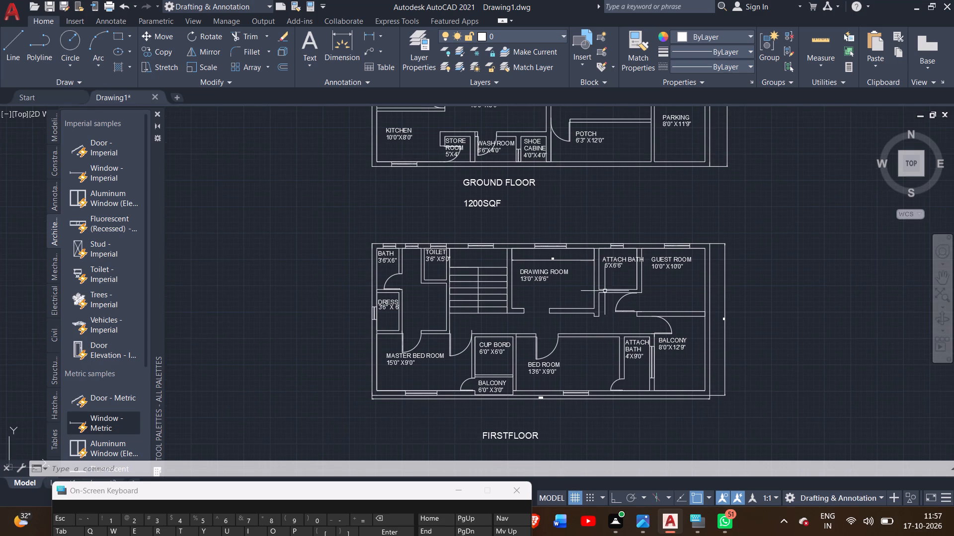
{"action": "scroll", "coordinate": [569, 362], "scroll_direction": "up", "scroll_amount": 2}
{"action": "scroll", "coordinate": [529, 376], "scroll_direction": "up", "scroll_amount": 2}
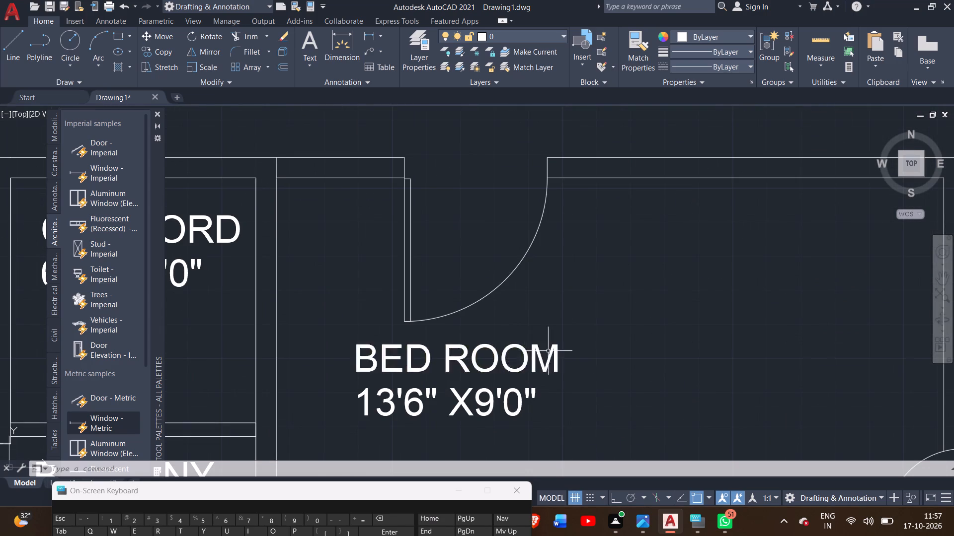
{"action": "scroll", "coordinate": [554, 348], "scroll_direction": "down", "scroll_amount": 4}
{"action": "scroll", "coordinate": [566, 334], "scroll_direction": "up", "scroll_amount": 1}
{"action": "scroll", "coordinate": [566, 335], "scroll_direction": "down", "scroll_amount": 1}
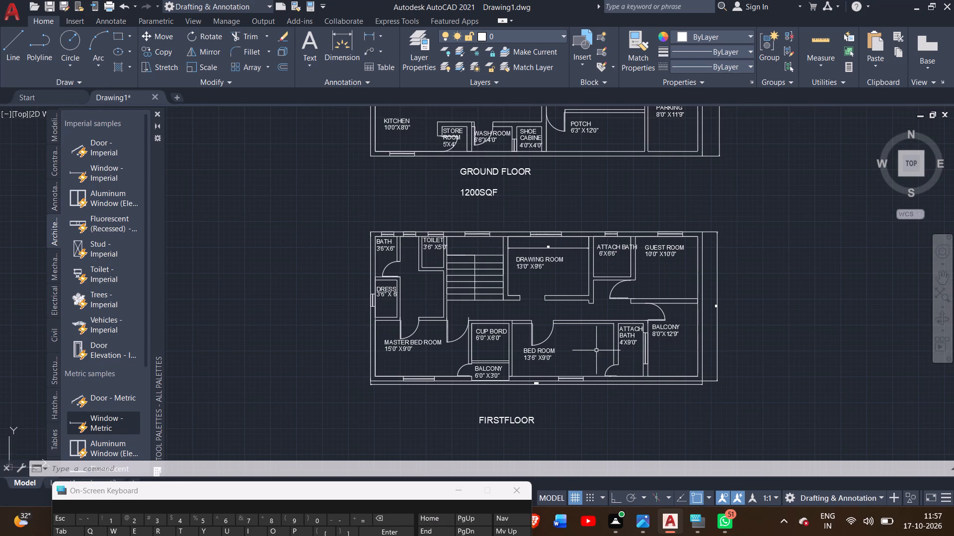
{"action": "scroll", "coordinate": [583, 312], "scroll_direction": "down", "scroll_amount": 1}
{"action": "middle_click_drag", "start_coordinate": [683, 273], "coordinate": [678, 313]}
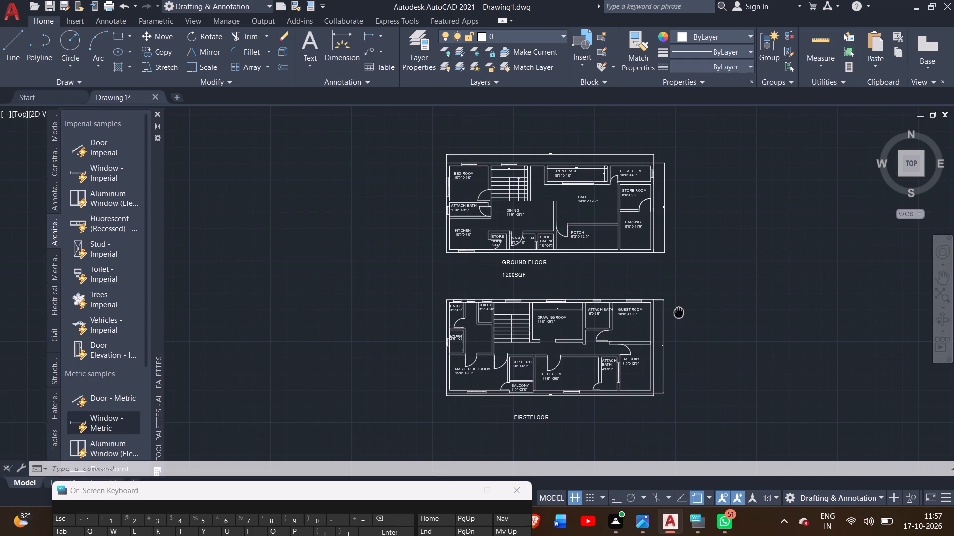
{"action": "middle_click_drag", "start_coordinate": [678, 313], "coordinate": [677, 313]}
{"action": "middle_click_drag", "start_coordinate": [680, 311], "coordinate": [653, 301]}
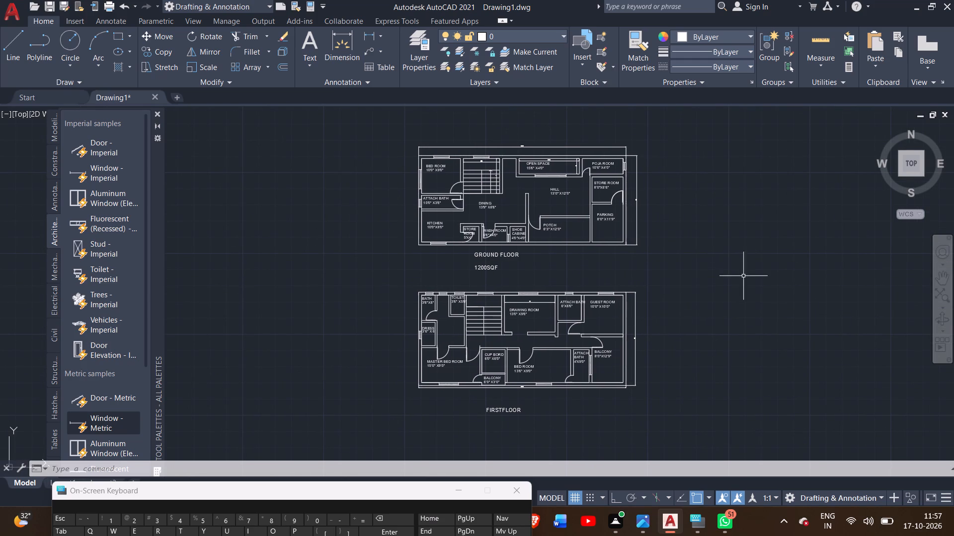
{"action": "scroll", "coordinate": [590, 196], "scroll_direction": "up", "scroll_amount": 2}
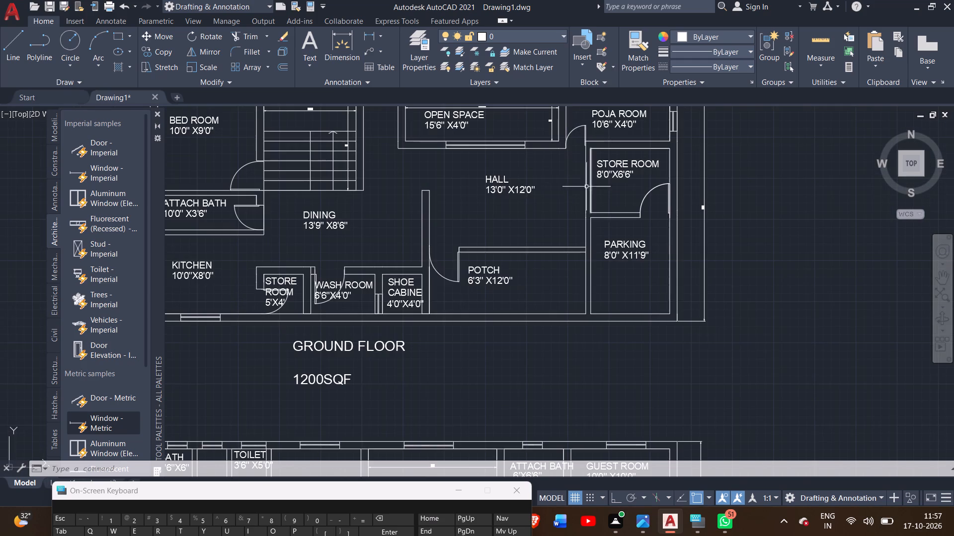
{"action": "scroll", "coordinate": [553, 193], "scroll_direction": "down", "scroll_amount": 1}
{"action": "middle_click_drag", "start_coordinate": [676, 210], "coordinate": [677, 234]}
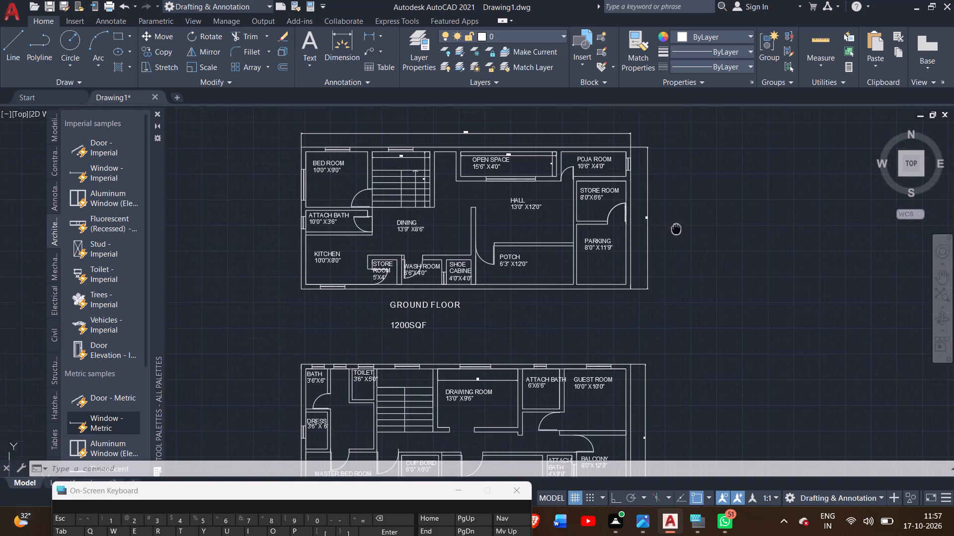
Examine both floor plans together and the ground floor's store room, wash room and title area up close.
{"action": "middle_click_drag", "start_coordinate": [677, 234], "coordinate": [681, 253]}
{"action": "scroll", "coordinate": [681, 255], "scroll_direction": "down", "scroll_amount": 2}
{"action": "middle_click_drag", "start_coordinate": [687, 281], "coordinate": [641, 259]}
{"action": "scroll", "coordinate": [616, 255], "scroll_direction": "up", "scroll_amount": 1}
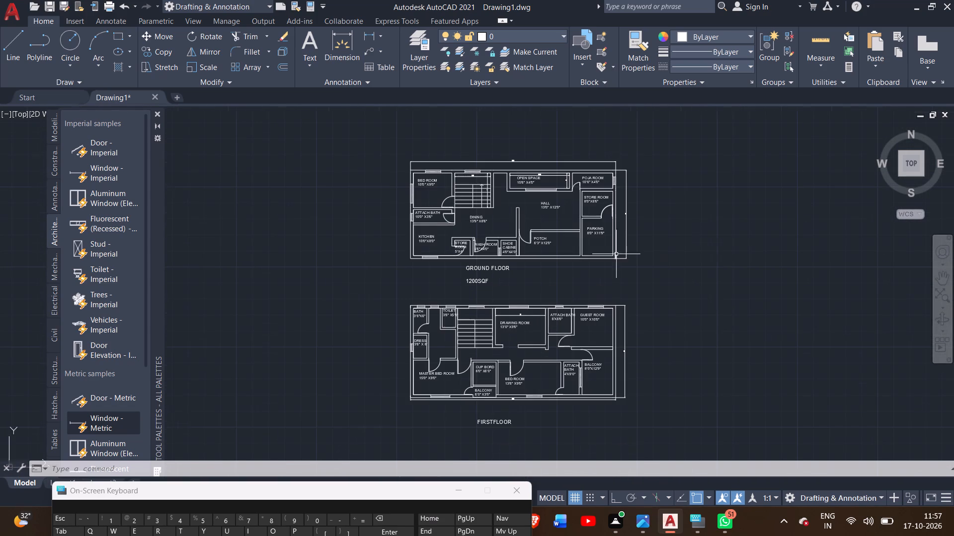
{"action": "scroll", "coordinate": [616, 254], "scroll_direction": "up", "scroll_amount": 1}
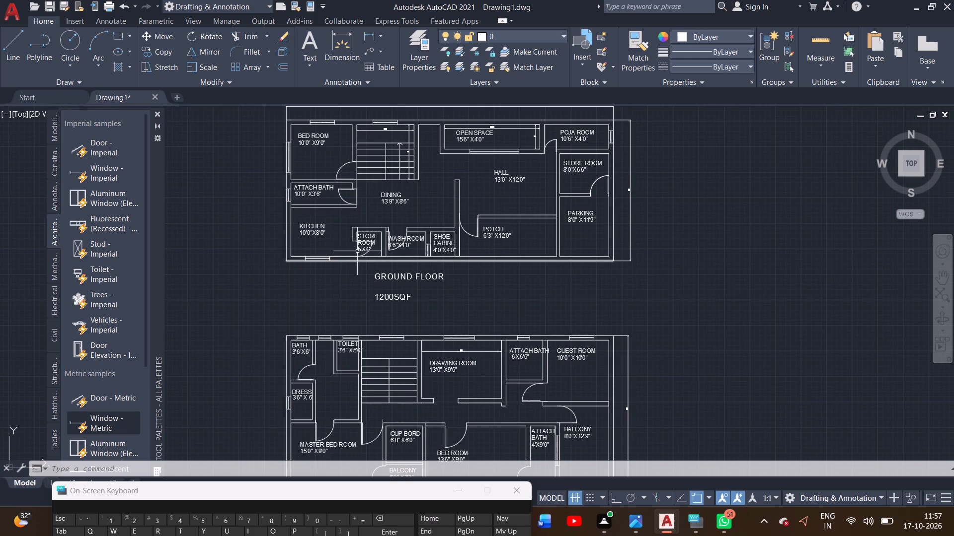
{"action": "scroll", "coordinate": [374, 242], "scroll_direction": "up", "scroll_amount": 3}
{"action": "scroll", "coordinate": [371, 254], "scroll_direction": "down", "scroll_amount": 2}
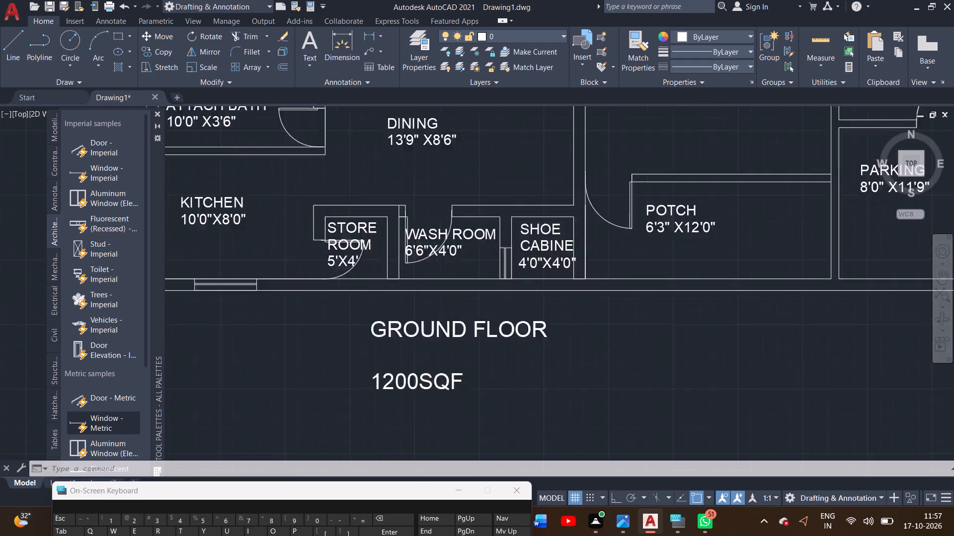
{"action": "scroll", "coordinate": [370, 255], "scroll_direction": "down", "scroll_amount": 1}
{"action": "scroll", "coordinate": [405, 292], "scroll_direction": "down", "scroll_amount": 2}
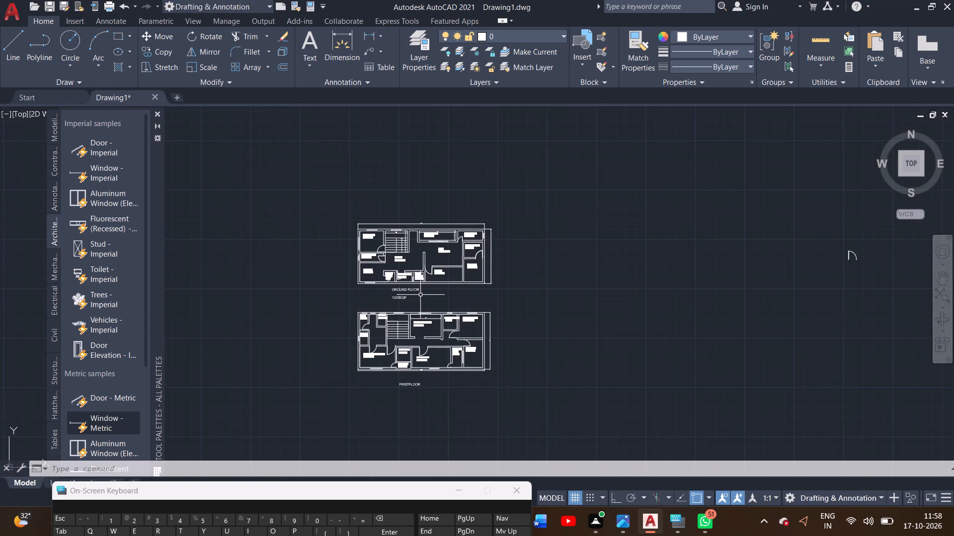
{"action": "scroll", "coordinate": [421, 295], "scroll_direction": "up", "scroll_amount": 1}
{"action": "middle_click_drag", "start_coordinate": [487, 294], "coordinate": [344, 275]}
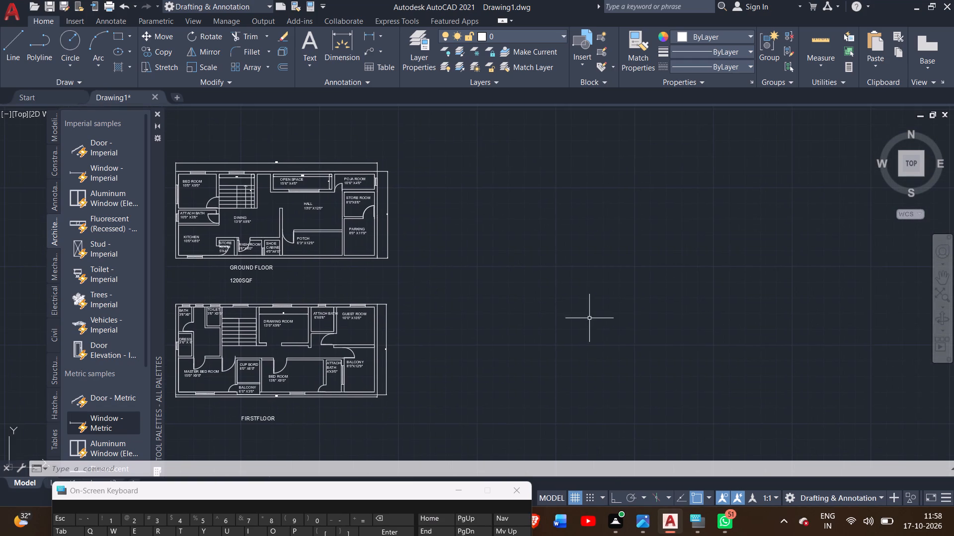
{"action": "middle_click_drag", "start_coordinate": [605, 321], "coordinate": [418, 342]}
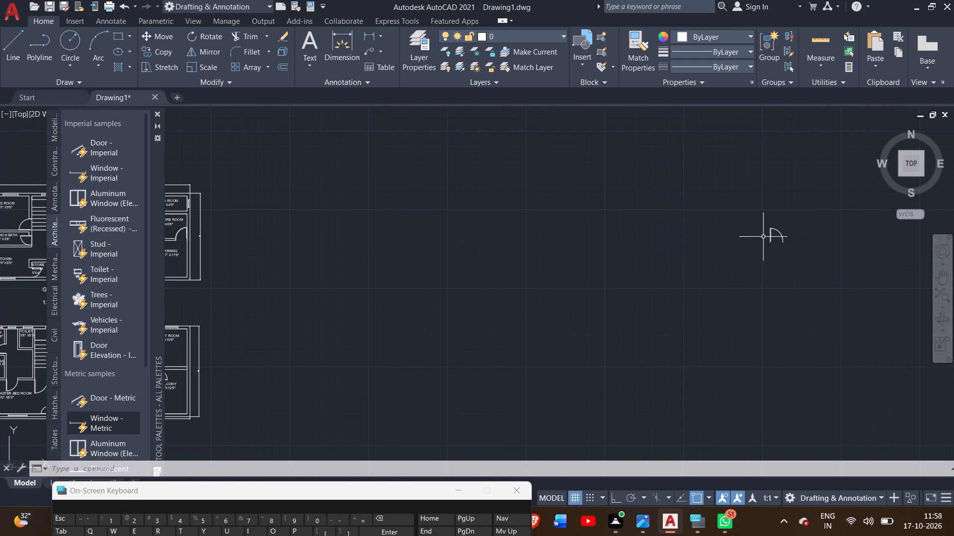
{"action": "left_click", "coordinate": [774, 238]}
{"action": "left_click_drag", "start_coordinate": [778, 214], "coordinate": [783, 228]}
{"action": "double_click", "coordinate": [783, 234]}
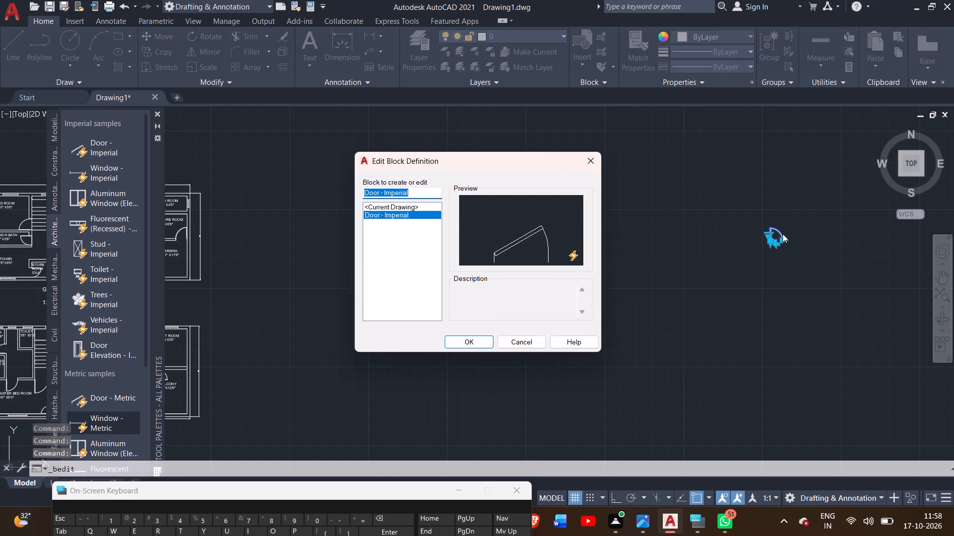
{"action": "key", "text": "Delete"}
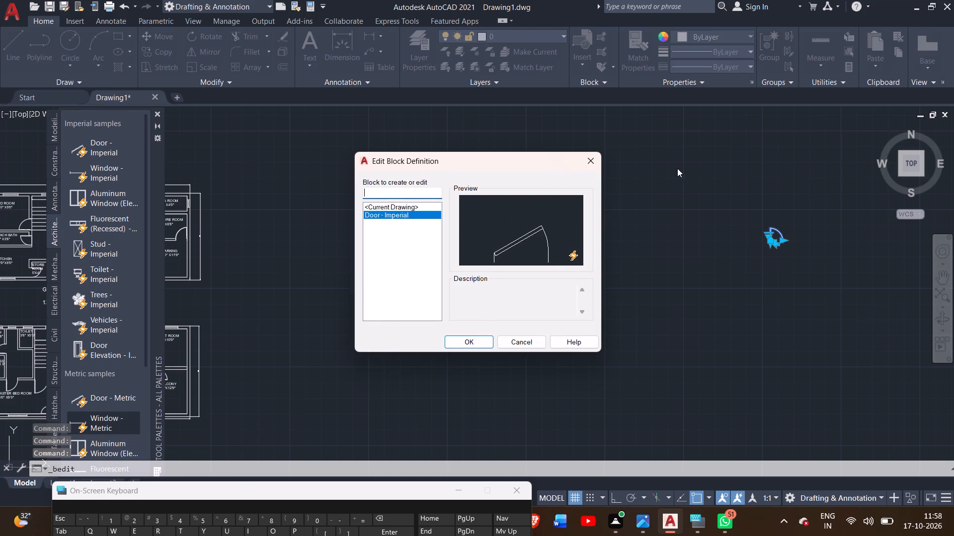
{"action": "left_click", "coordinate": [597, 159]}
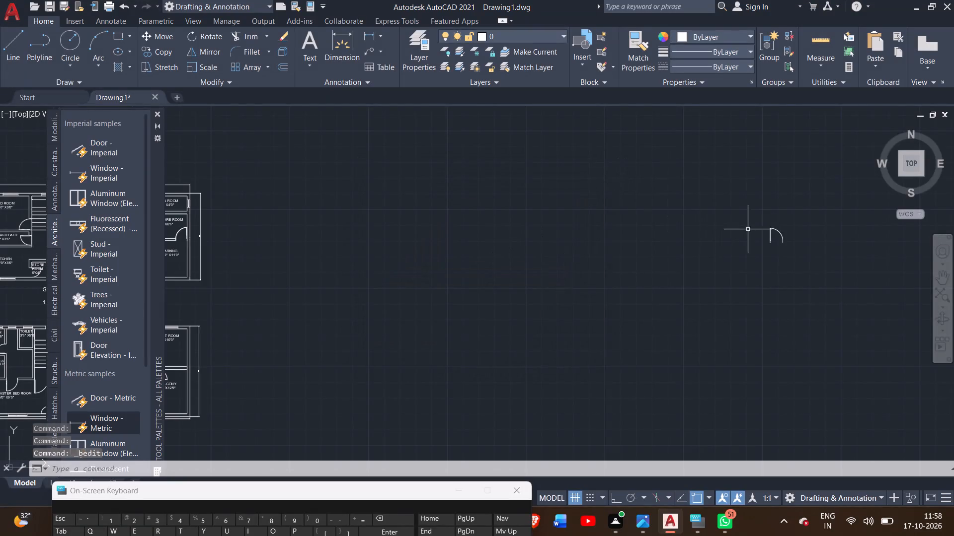
Delete the remaining stray Door - Imperial block standing alone far beside the two floor plans.
{"action": "left_click_drag", "start_coordinate": [745, 204], "coordinate": [802, 258]}
{"action": "left_click", "coordinate": [803, 253]}
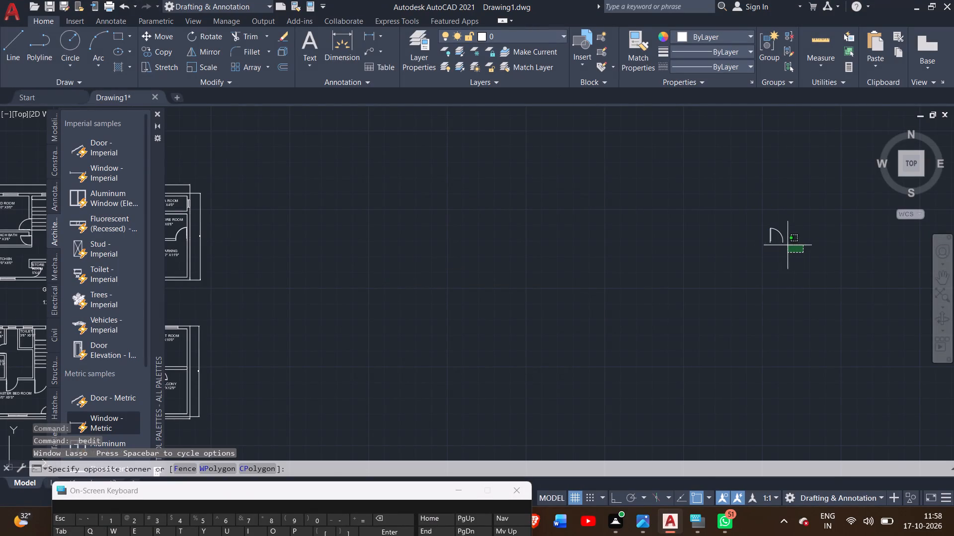
{"action": "left_click_drag", "start_coordinate": [776, 225], "coordinate": [777, 233]}
{"action": "left_click", "coordinate": [777, 234]}
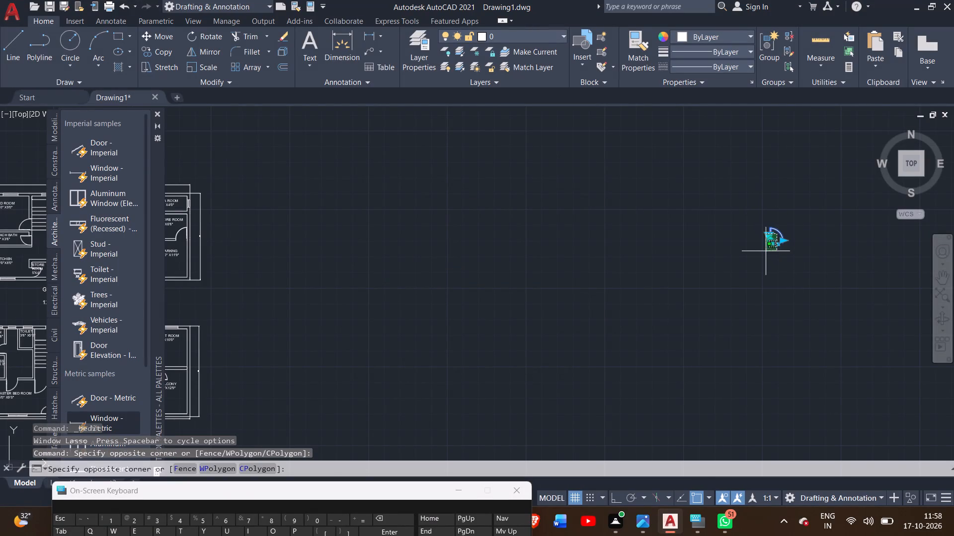
{"action": "key", "text": "Delete"}
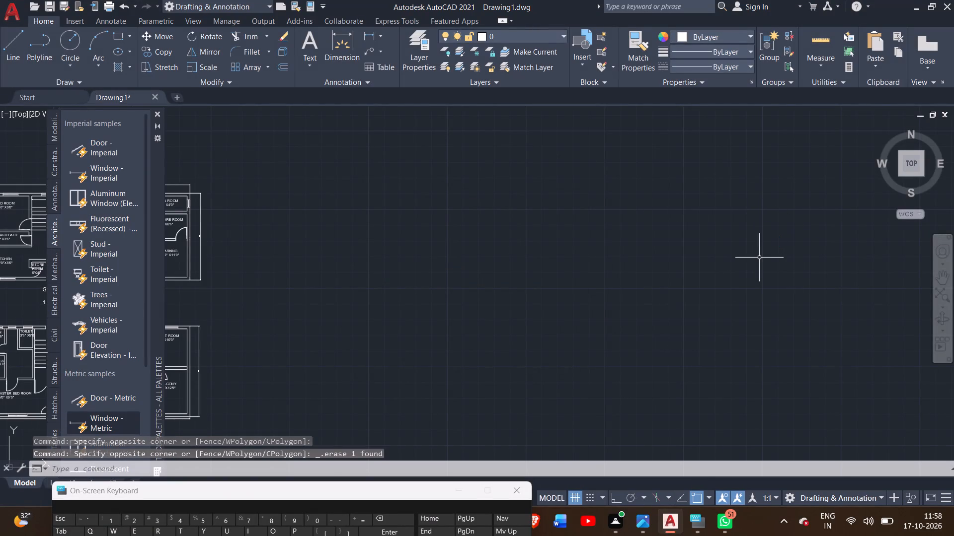
Start plotting the drawing with DWG To PDF.pc3 as the plotter, keeping ISO A4 (210.00 x 297.00 MM) paper.
{"action": "scroll", "coordinate": [540, 277], "scroll_direction": "down", "scroll_amount": 1}
{"action": "middle_click_drag", "start_coordinate": [540, 277], "coordinate": [676, 264]}
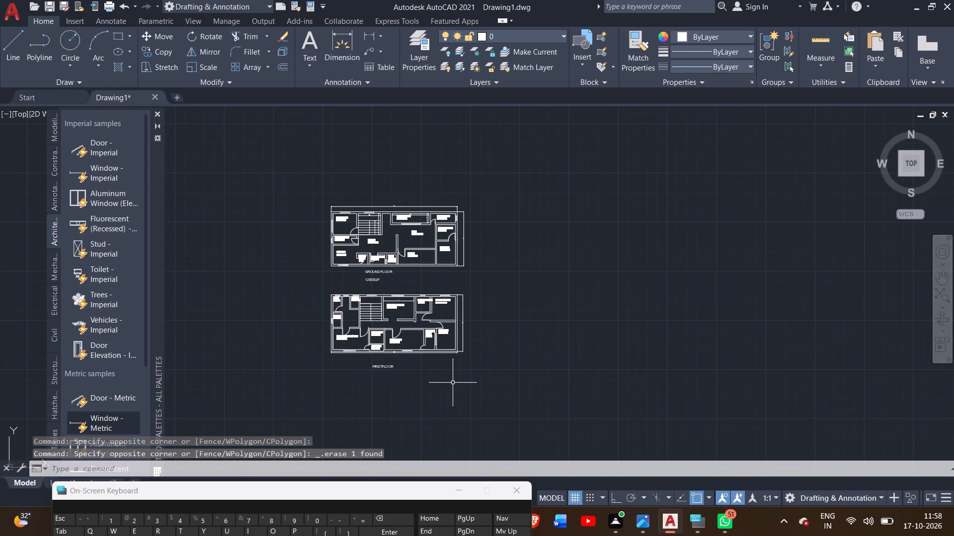
{"action": "scroll", "coordinate": [447, 383], "scroll_direction": "up", "scroll_amount": 1}
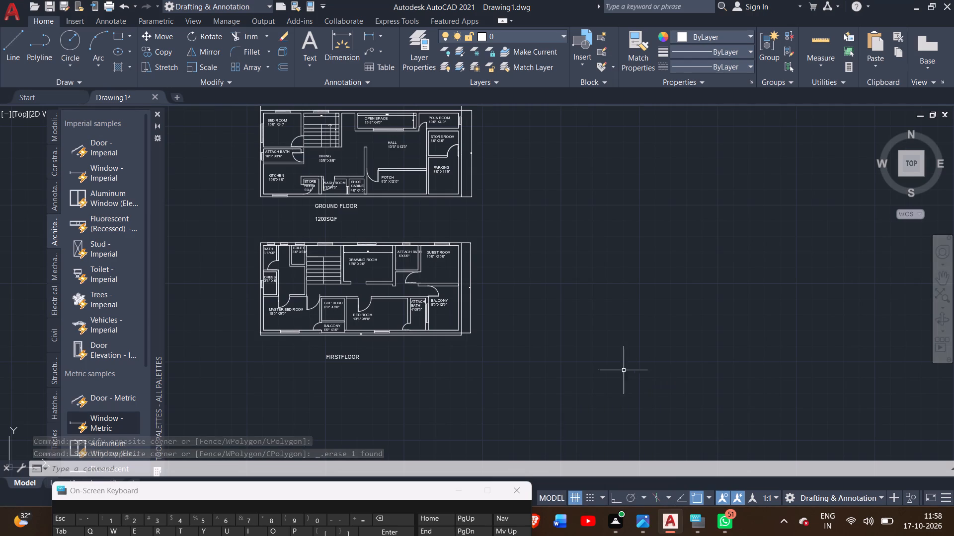
{"action": "middle_click_drag", "start_coordinate": [608, 351], "coordinate": [722, 380]}
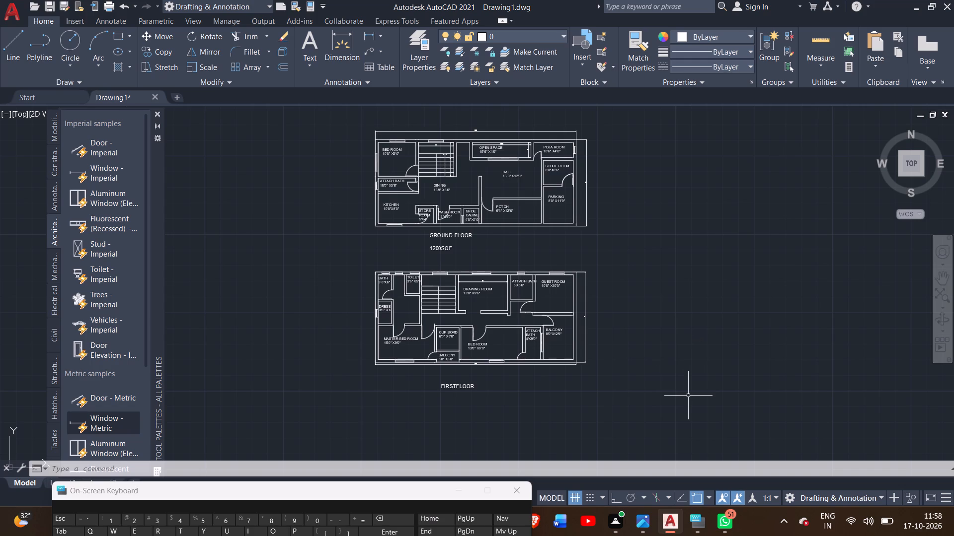
{"action": "middle_click_drag", "start_coordinate": [668, 388], "coordinate": [706, 367]}
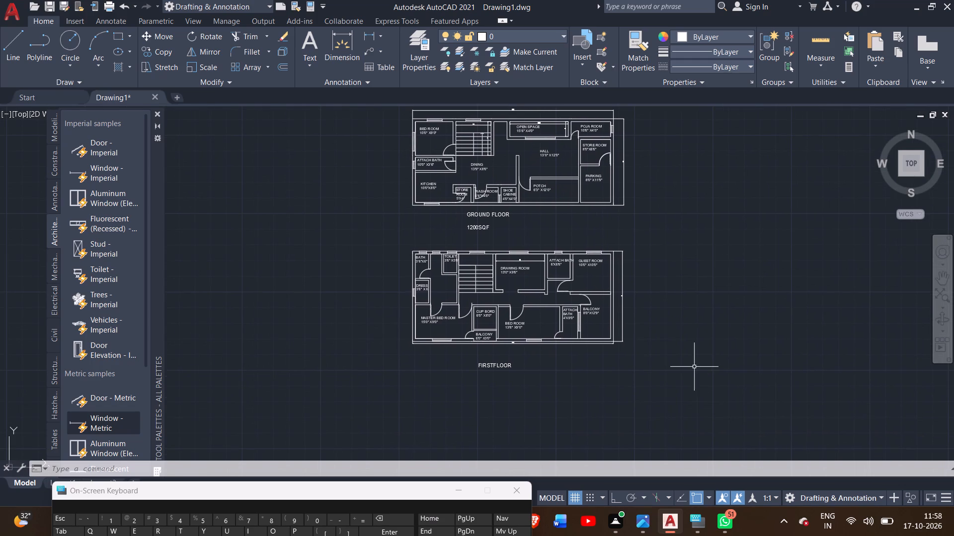
{"action": "middle_click_drag", "start_coordinate": [611, 224], "coordinate": [628, 254]}
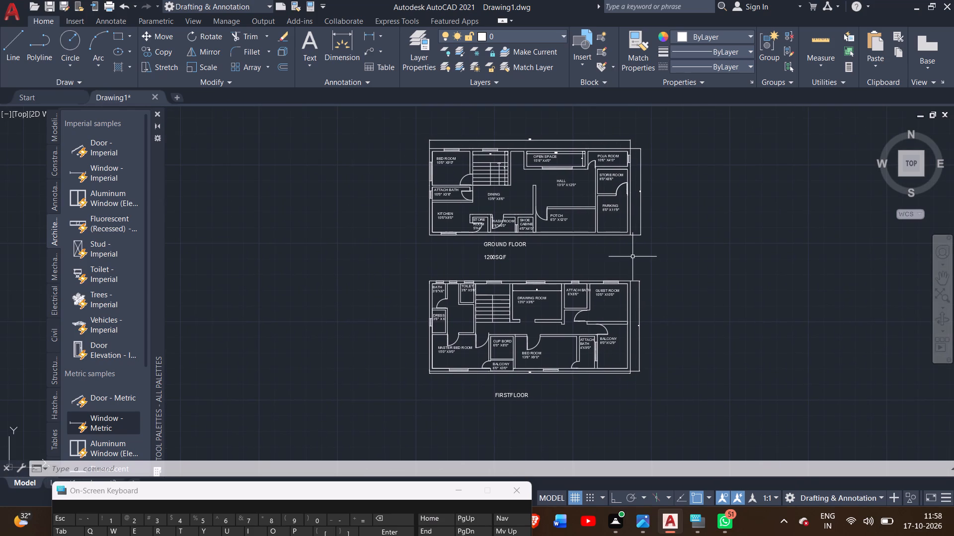
{"action": "key", "text": "ctrl+p"}
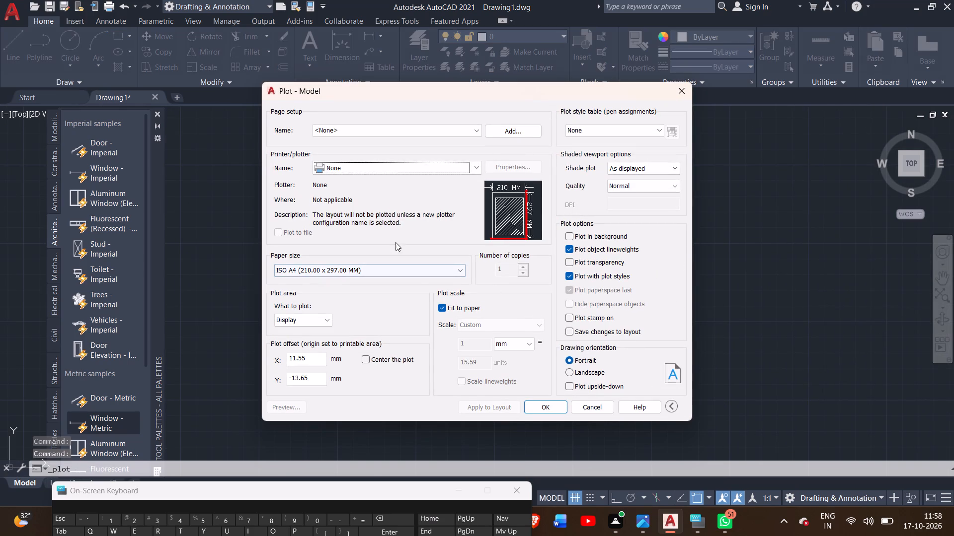
{"action": "double_click", "coordinate": [434, 168]}
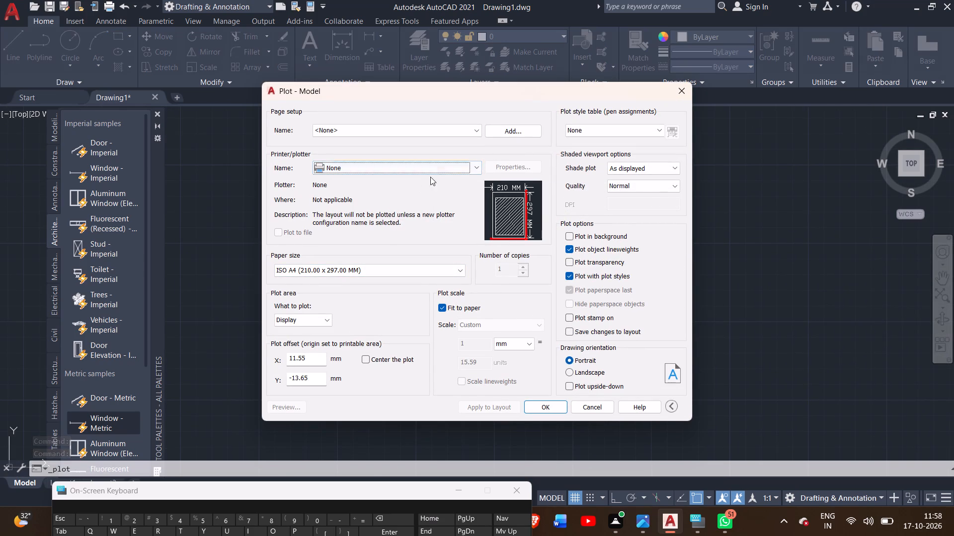
{"action": "triple_click", "coordinate": [443, 170]}
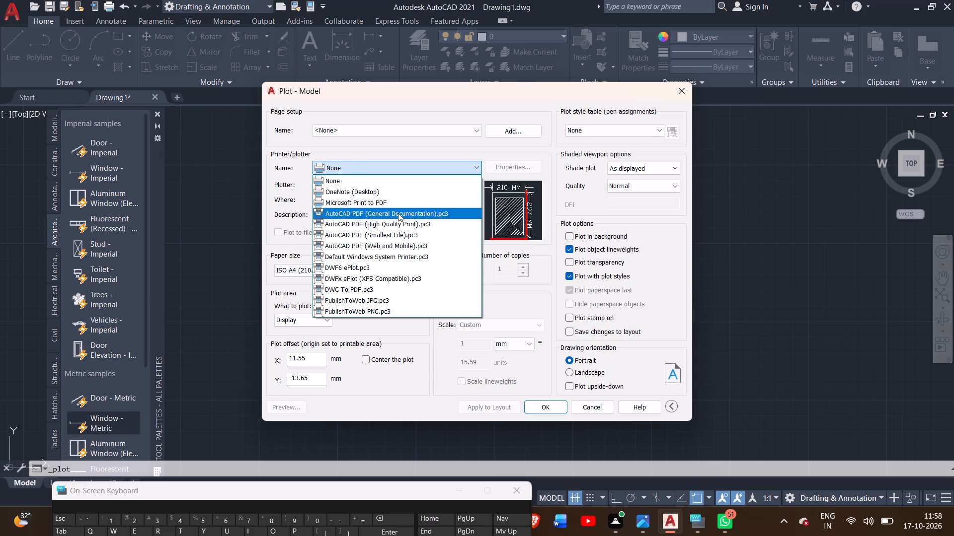
{"action": "left_click", "coordinate": [384, 293]}
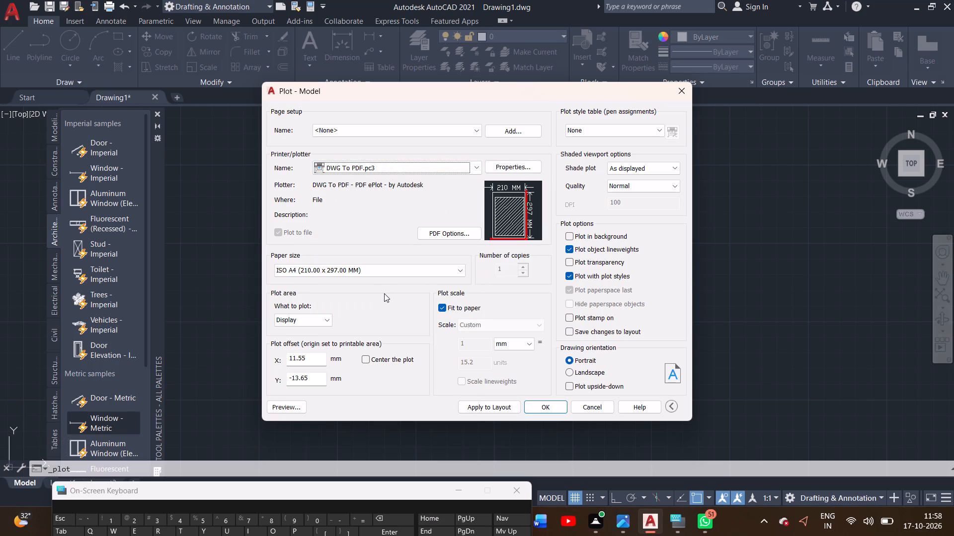
{"action": "double_click", "coordinate": [407, 268]}
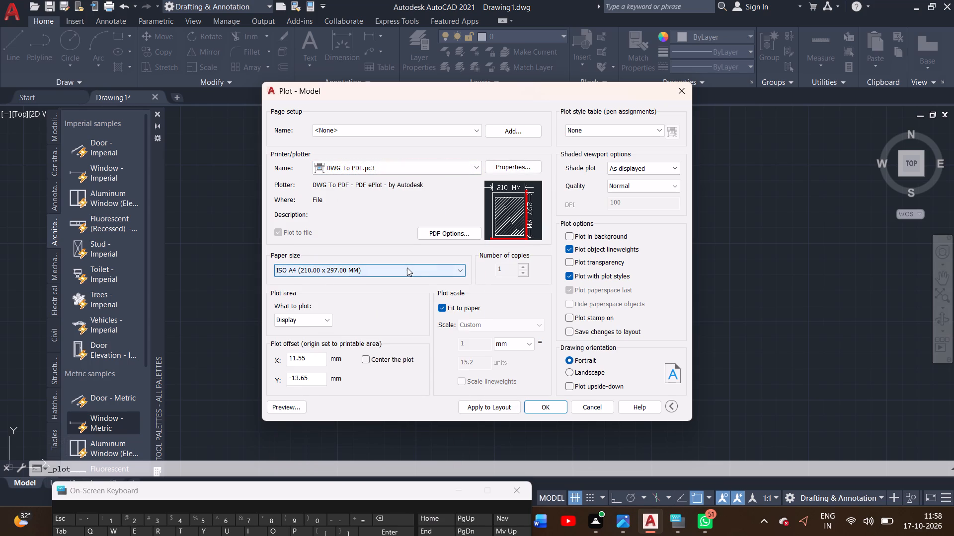
{"action": "left_click", "coordinate": [407, 268]}
{"action": "double_click", "coordinate": [405, 268]}
{"action": "left_click", "coordinate": [405, 268]}
Set the plot area to a window enclosing both floor plans, their dimensions and their floor titles.
{"action": "left_click", "coordinate": [323, 316]}
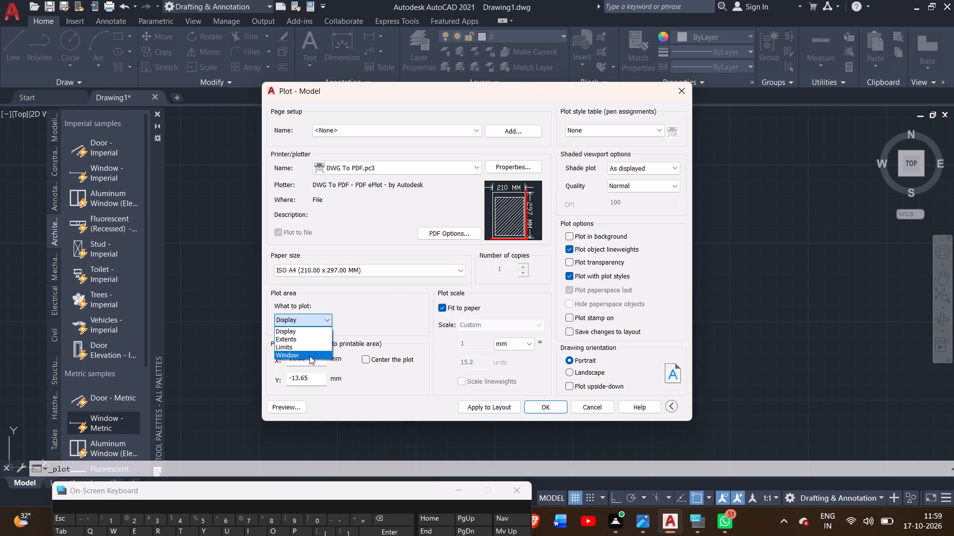
{"action": "left_click", "coordinate": [310, 356]}
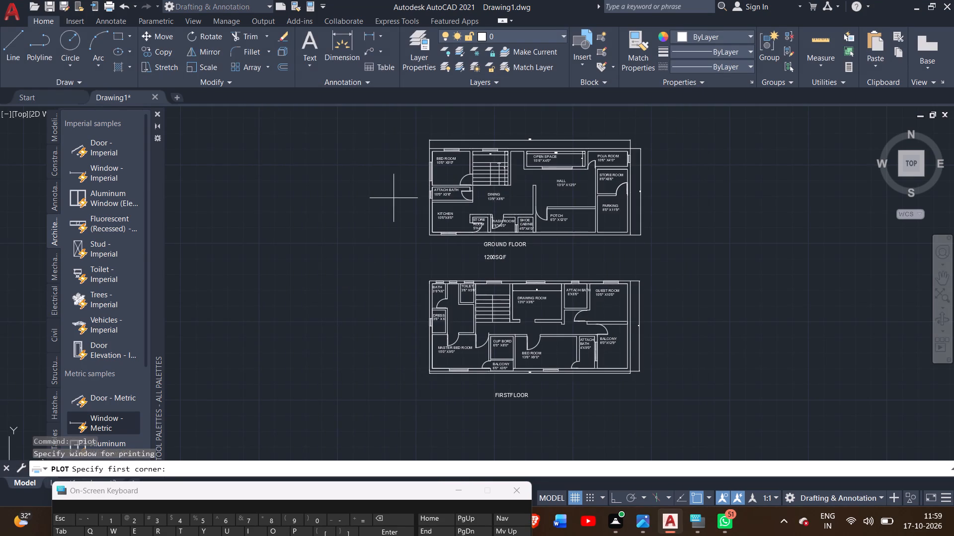
{"action": "scroll", "coordinate": [407, 180], "scroll_direction": "down", "scroll_amount": 1}
{"action": "left_click_drag", "start_coordinate": [406, 147], "coordinate": [429, 192]}
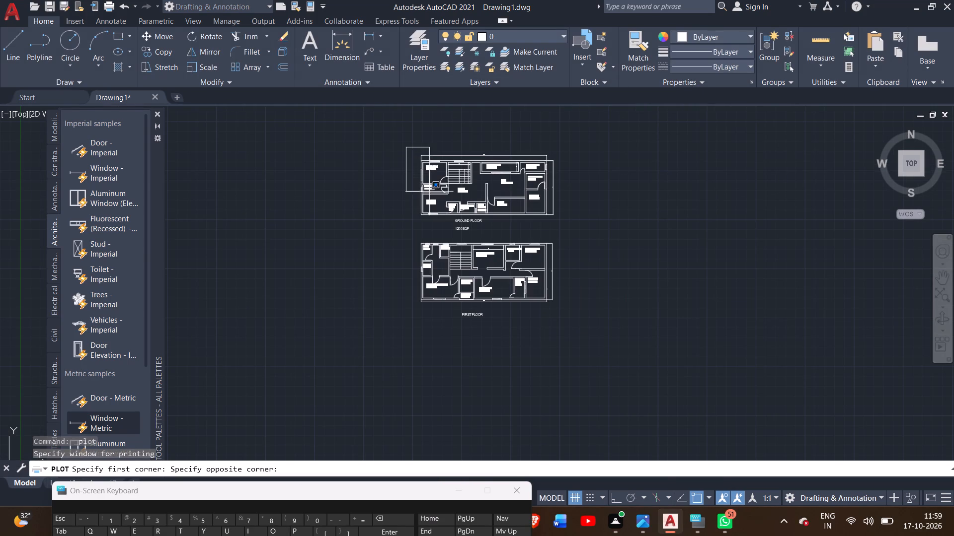
{"action": "left_click_drag", "start_coordinate": [429, 192], "coordinate": [569, 316]}
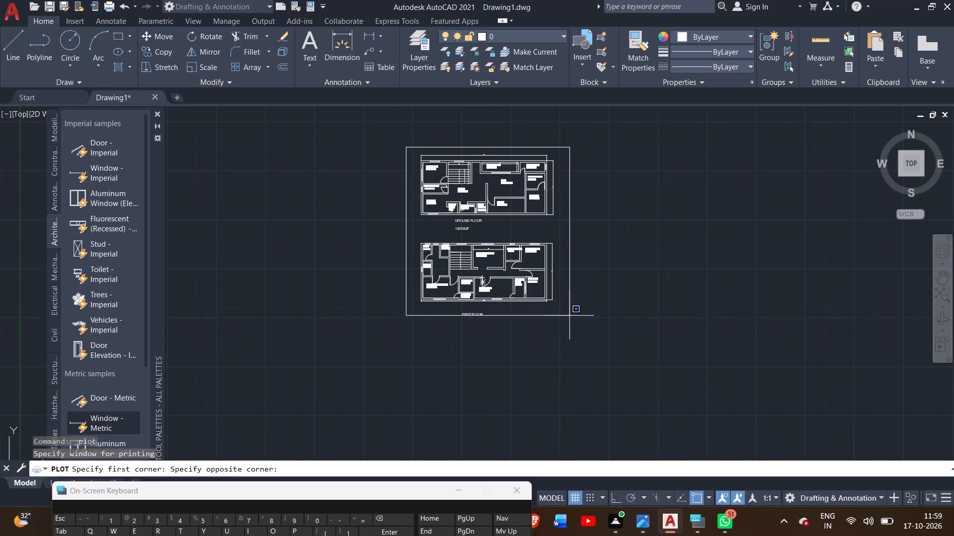
{"action": "left_click_drag", "start_coordinate": [569, 316], "coordinate": [573, 339]}
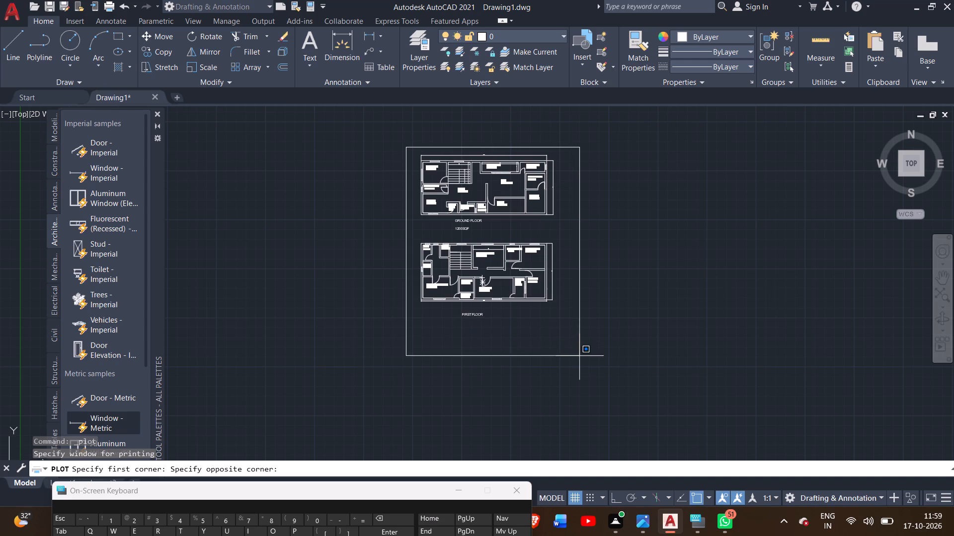
{"action": "double_click", "coordinate": [578, 336]}
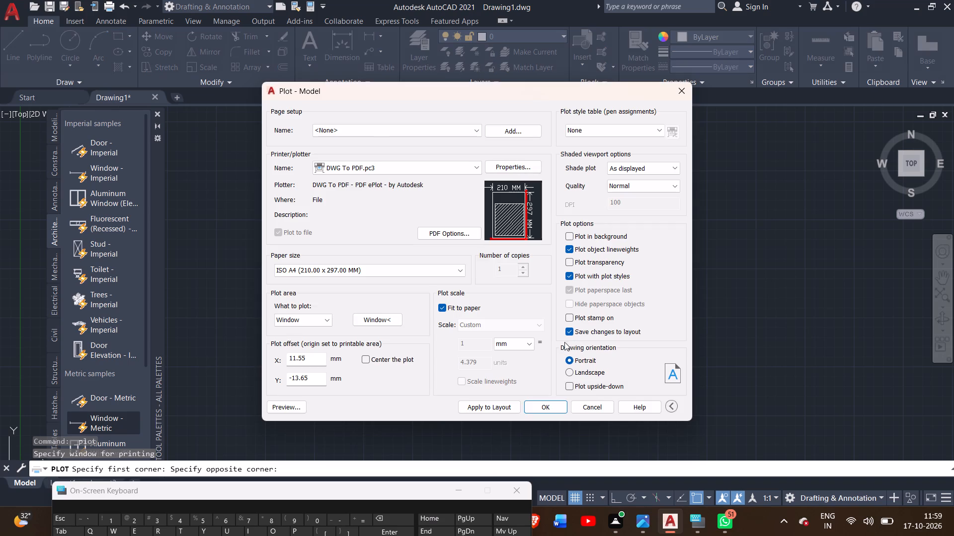
Preview the plot to check how both floor plans sit on the sheet.
{"action": "double_click", "coordinate": [290, 408]}
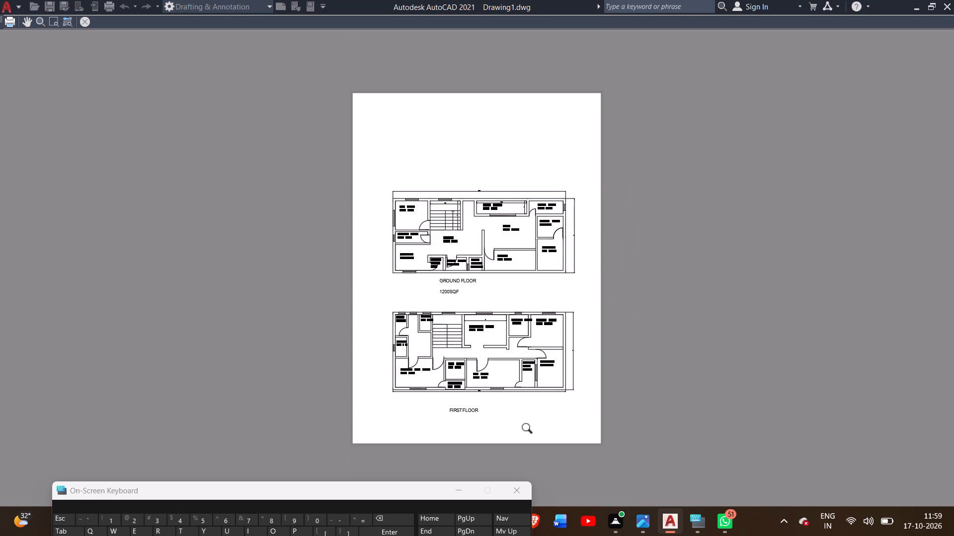
{"action": "double_click", "coordinate": [85, 20]}
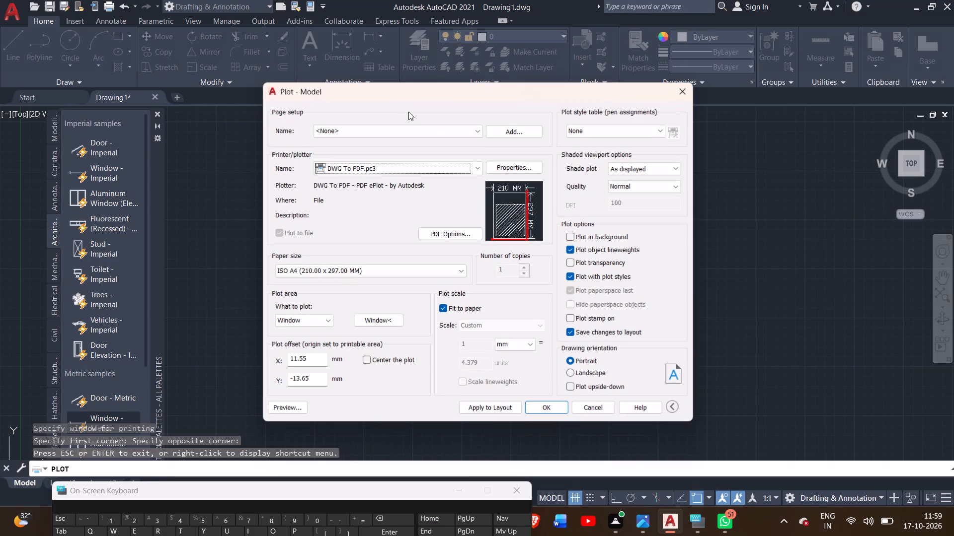
Turn on centering of the plot on the paper.
{"action": "double_click", "coordinate": [363, 358]}
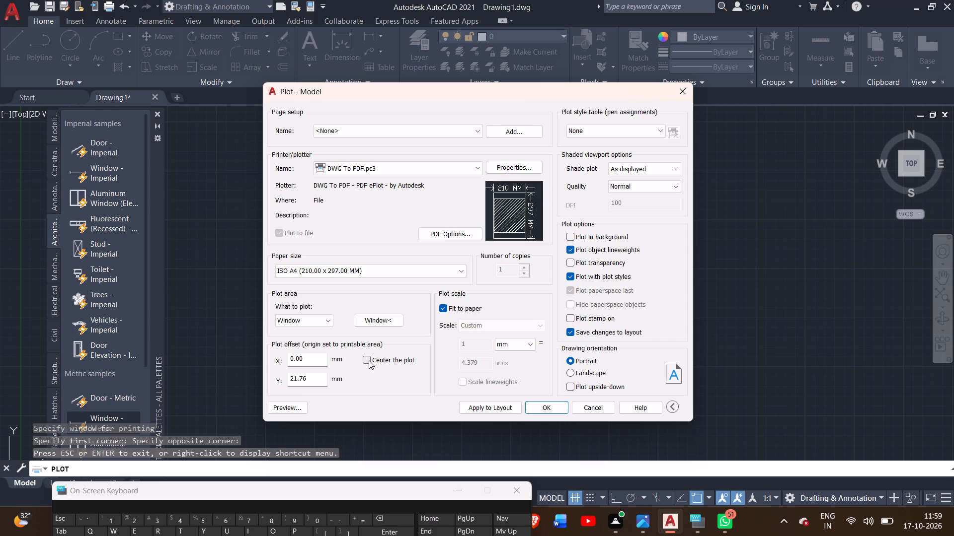
{"action": "double_click", "coordinate": [369, 360]}
{"action": "double_click", "coordinate": [369, 360]}
{"action": "double_click", "coordinate": [369, 360]}
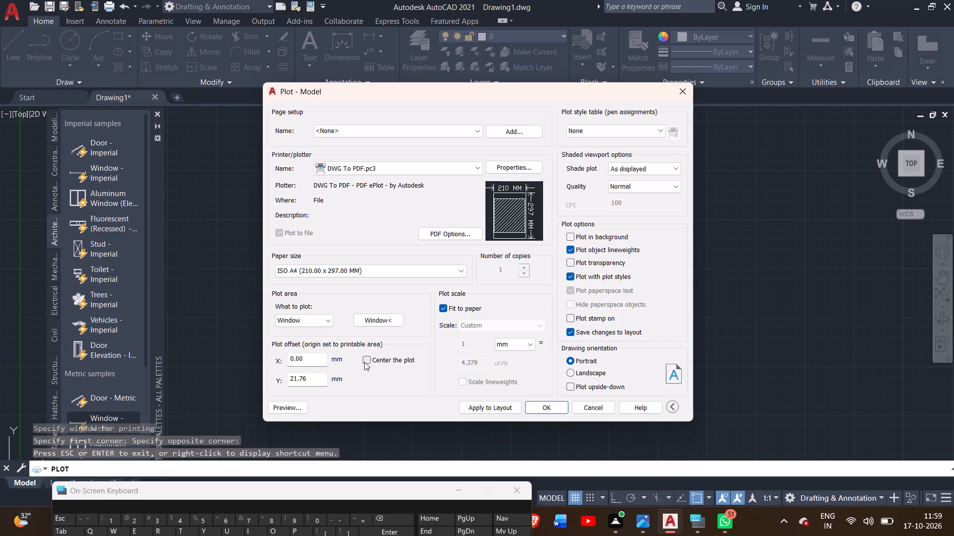
{"action": "left_click", "coordinate": [364, 362]}
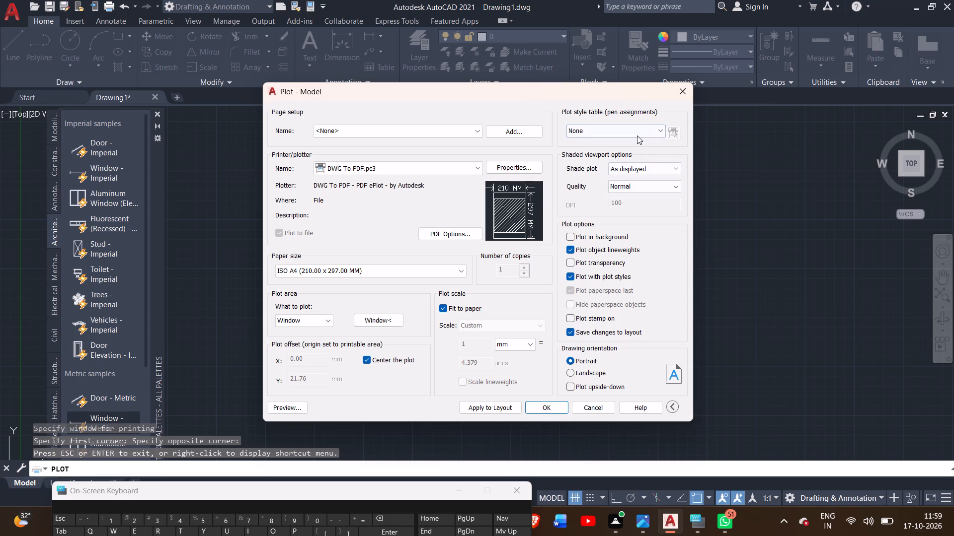
{"action": "left_click_drag", "start_coordinate": [640, 107], "coordinate": [641, 97]}
Set the plot style table to acad.ctb and assign it to all layouts.
{"action": "left_click", "coordinate": [645, 128]}
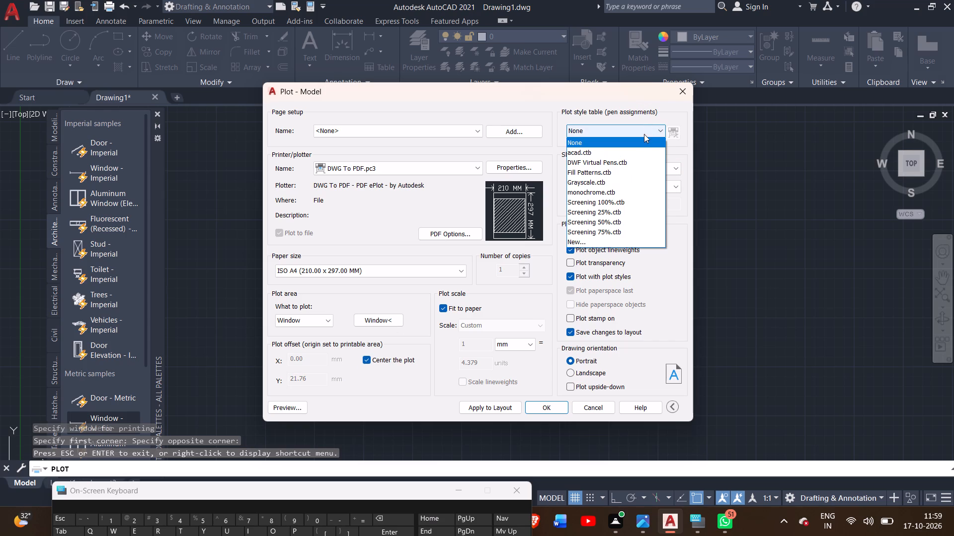
{"action": "left_click", "coordinate": [614, 152]}
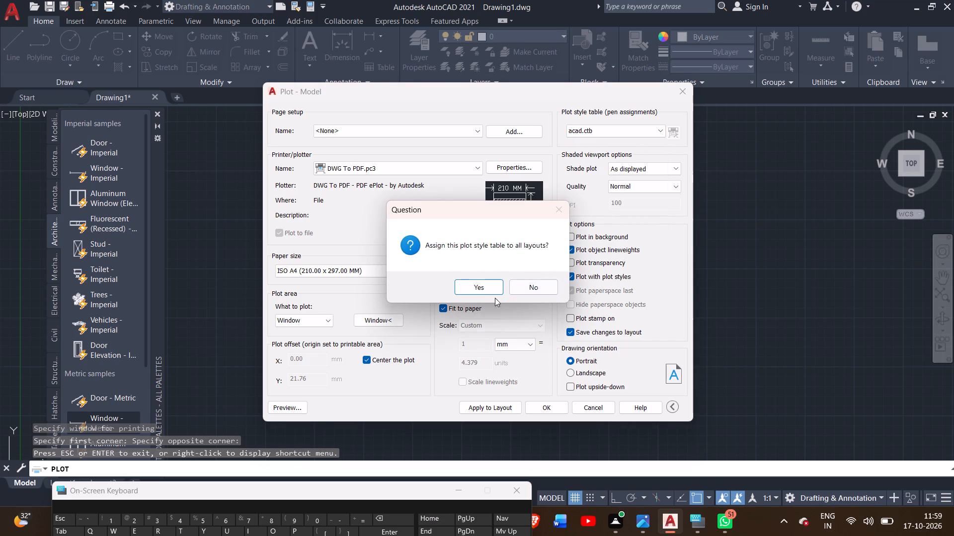
{"action": "double_click", "coordinate": [481, 287]}
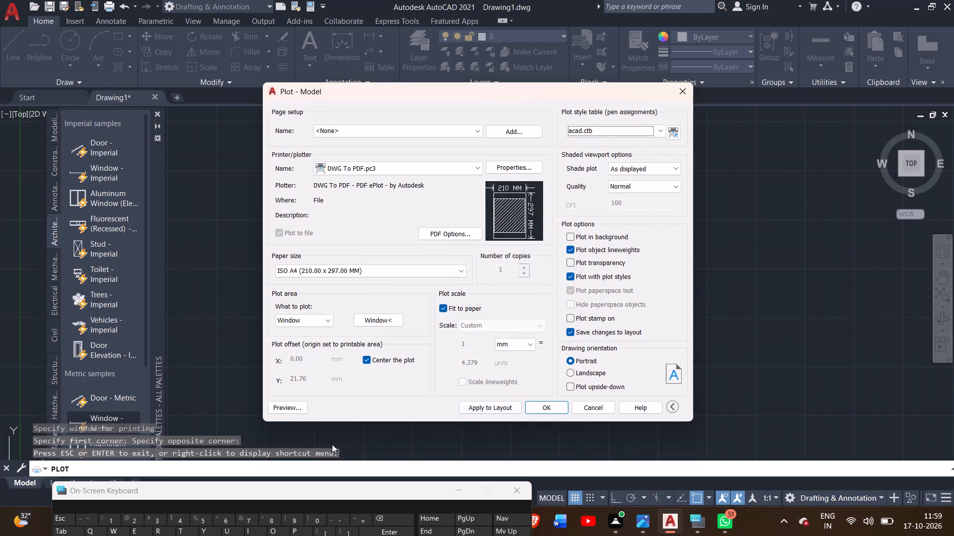
Preview the plot and examine both floor plans' linework, room labels and placement on the sheet.
{"action": "left_click", "coordinate": [286, 404]}
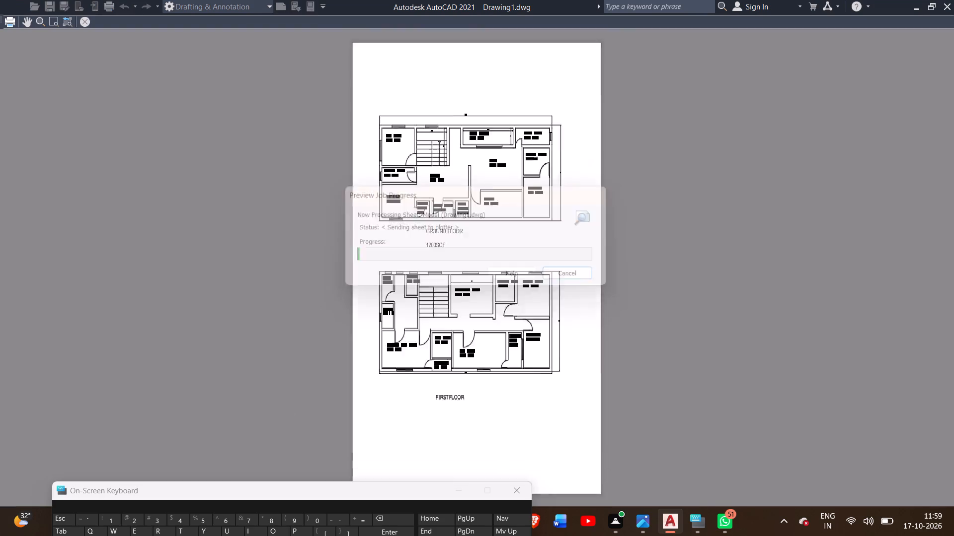
{"action": "scroll", "coordinate": [441, 325], "scroll_direction": "up", "scroll_amount": 3}
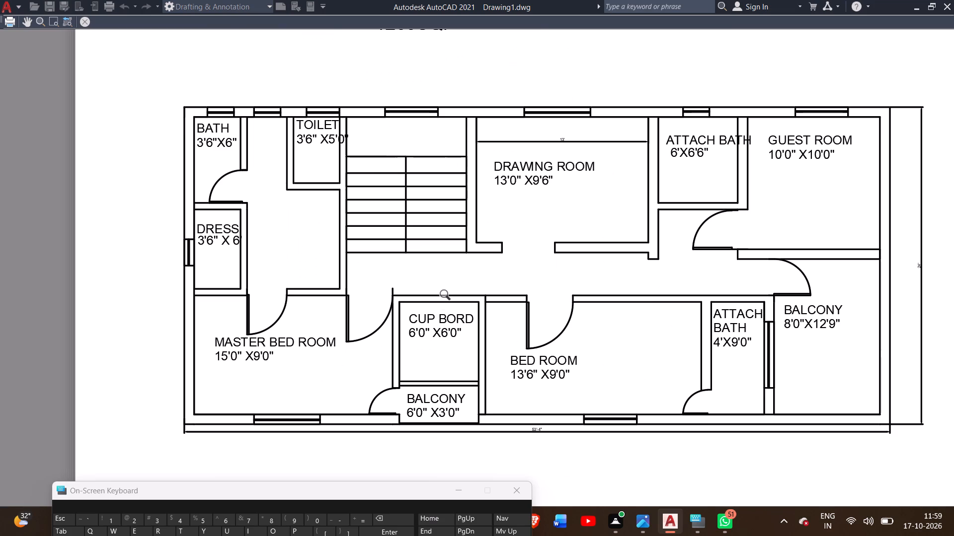
{"action": "scroll", "coordinate": [447, 297], "scroll_direction": "down", "scroll_amount": 3}
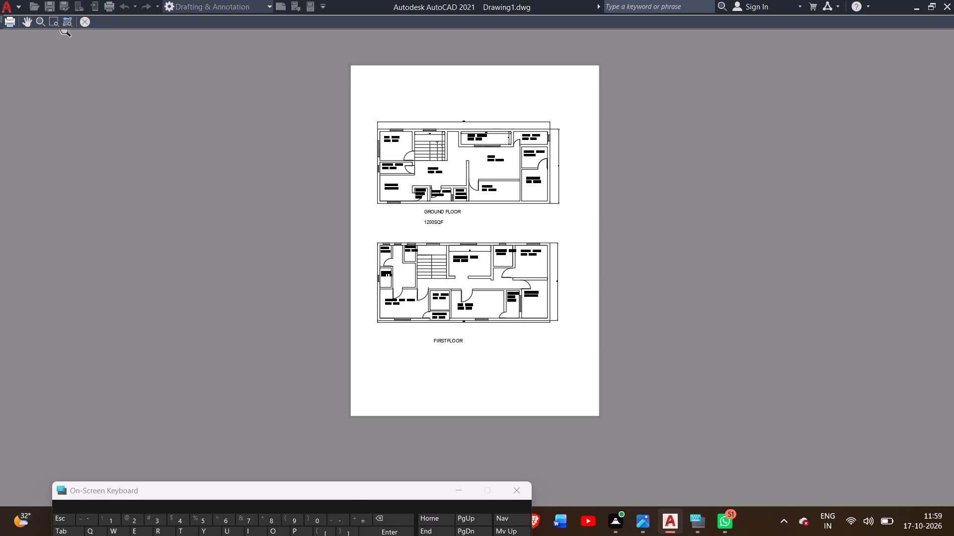
{"action": "double_click", "coordinate": [87, 20]}
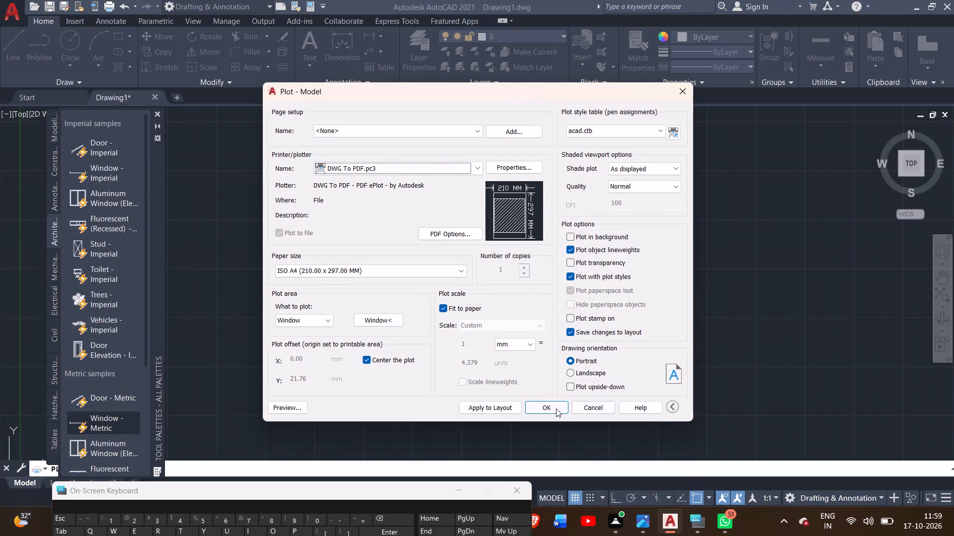
Plot both floor plans to a PDF named G+1 17 in the Documents folder, and return to the drawing.
{"action": "double_click", "coordinate": [549, 408]}
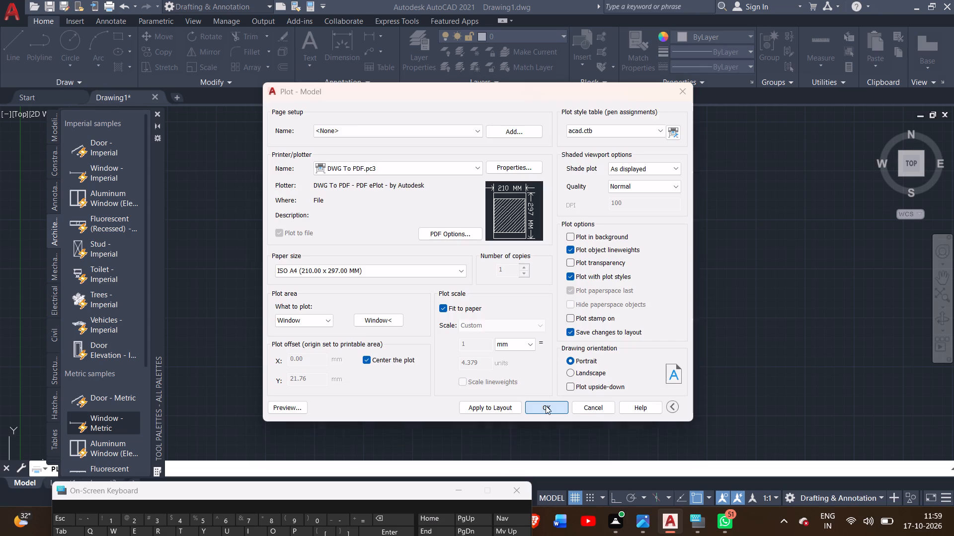
{"action": "double_click", "coordinate": [483, 375]}
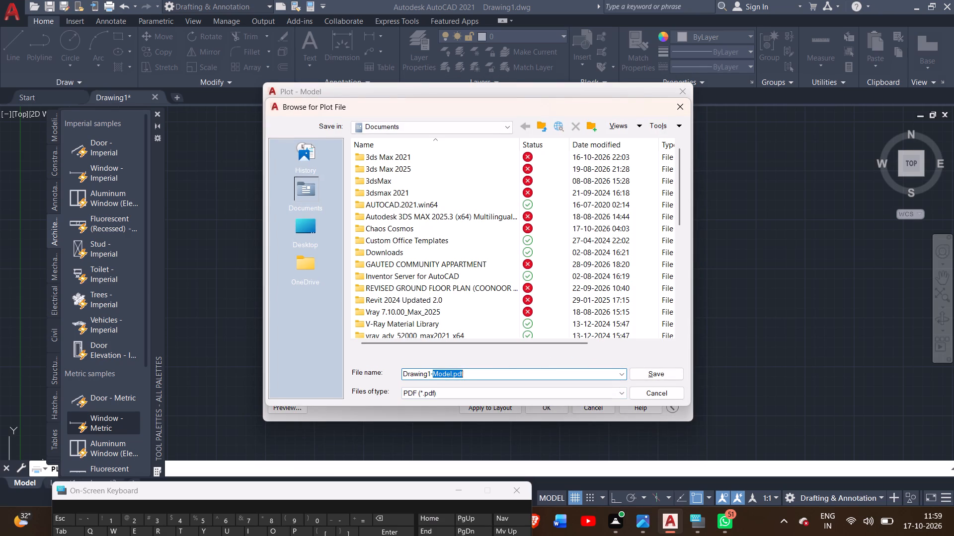
{"action": "key", "text": "BackSpace"}
{"action": "key", "text": "BackSpace"}
{"action": "key", "text": "BackSpace"}
{"action": "key", "text": "BackSpace"}
{"action": "key", "text": "BackSpace"}
{"action": "key", "text": "BackSpace"}
{"action": "key", "text": "BackSpace"}
{"action": "key", "text": "BackSpace"}
{"action": "key", "text": "BackSpace"}
{"action": "key", "text": "BackSpace"}
{"action": "key", "text": "BackSpace"}
{"action": "key", "text": "BackSpace"}
{"action": "key", "text": "BackSpace"}
{"action": "key", "text": "BackSpace"}
{"action": "key", "text": "BackSpace"}
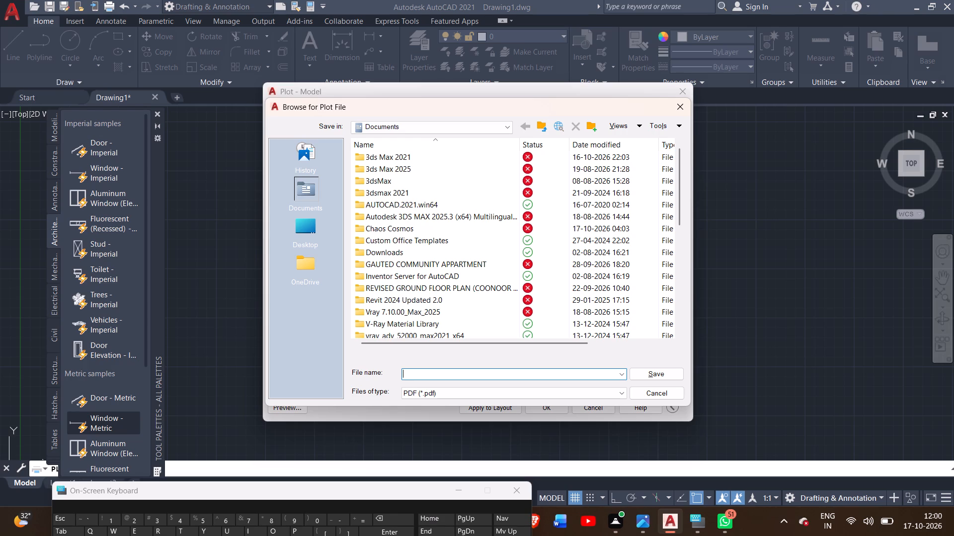
{"action": "key", "text": "g"}
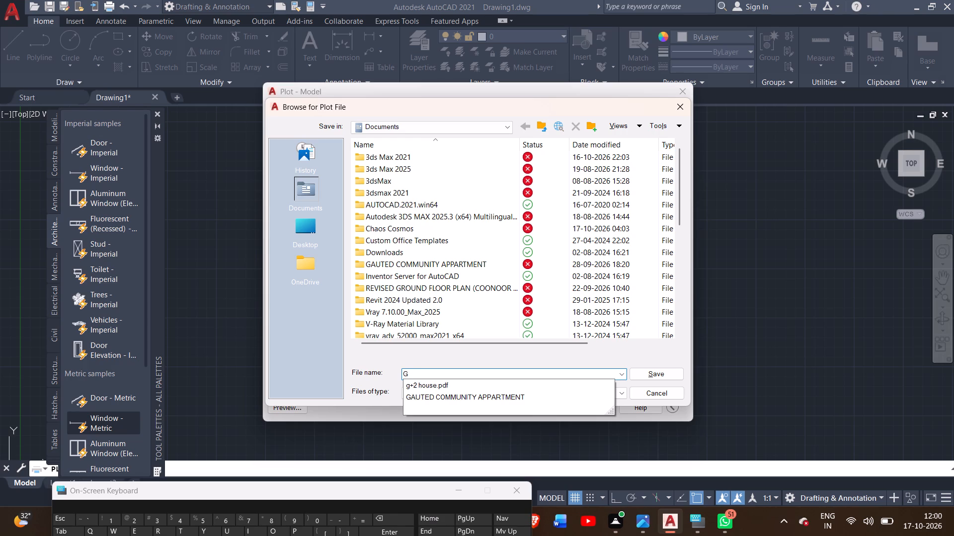
{"action": "key", "text": "plus"}
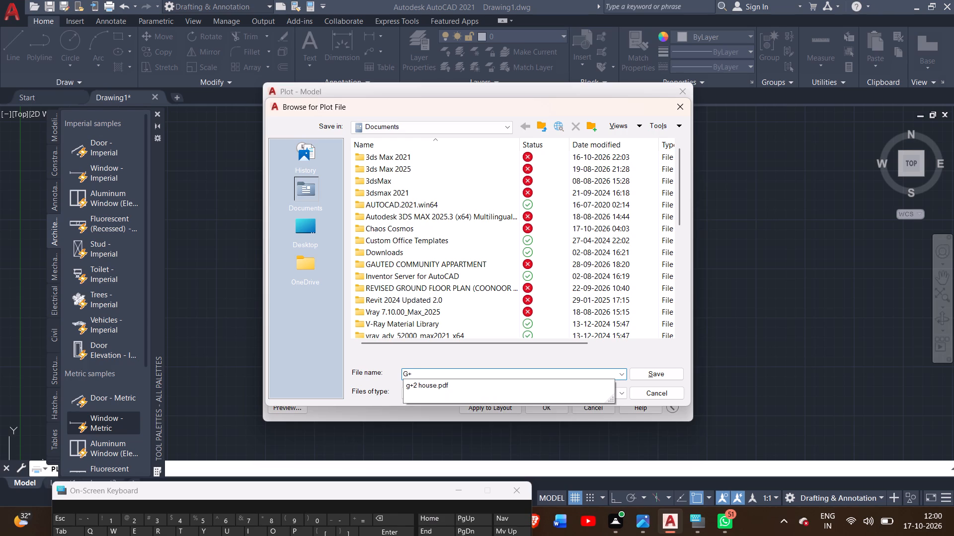
{"action": "key", "text": "1"}
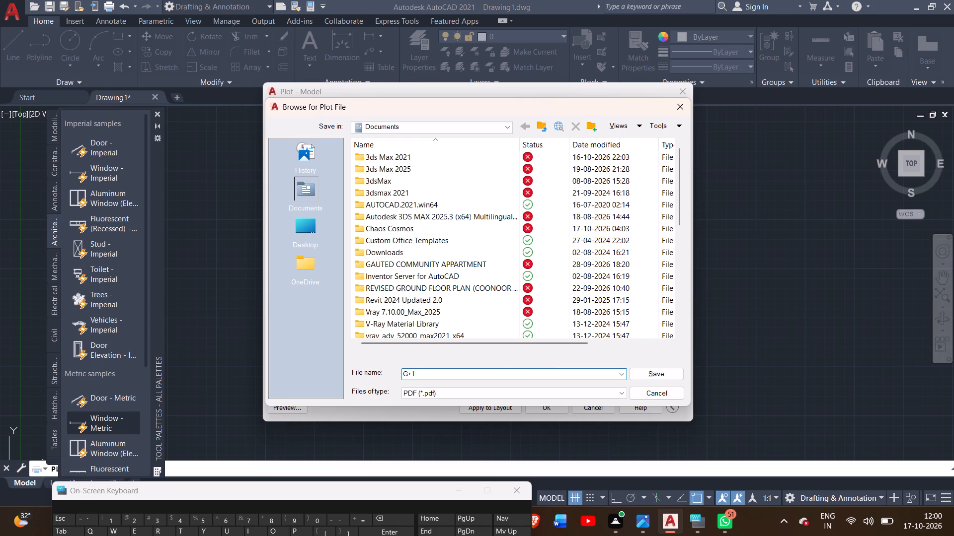
{"action": "key", "text": "space"}
{"action": "type", "text": "17"}
{"action": "left_click", "coordinate": [663, 373]}
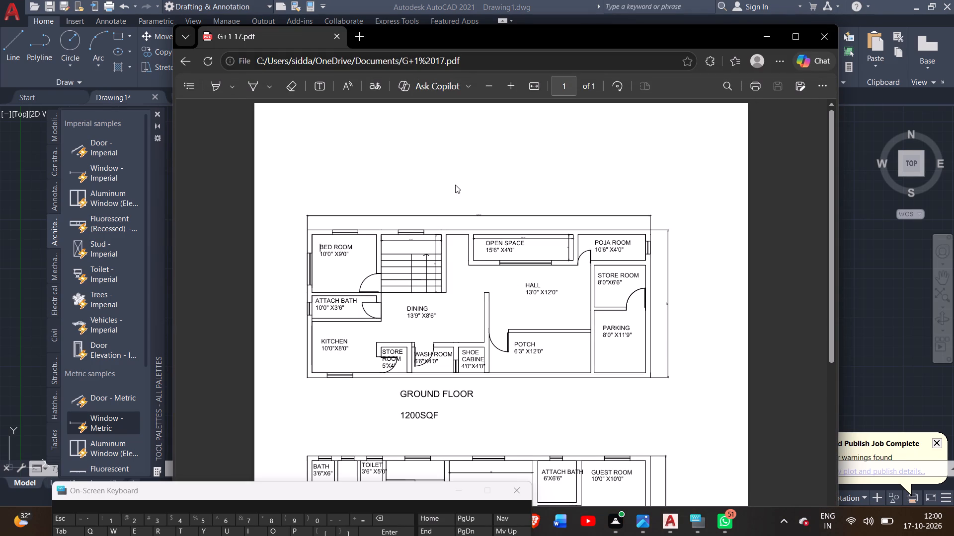
{"action": "left_click", "coordinate": [849, 136]}
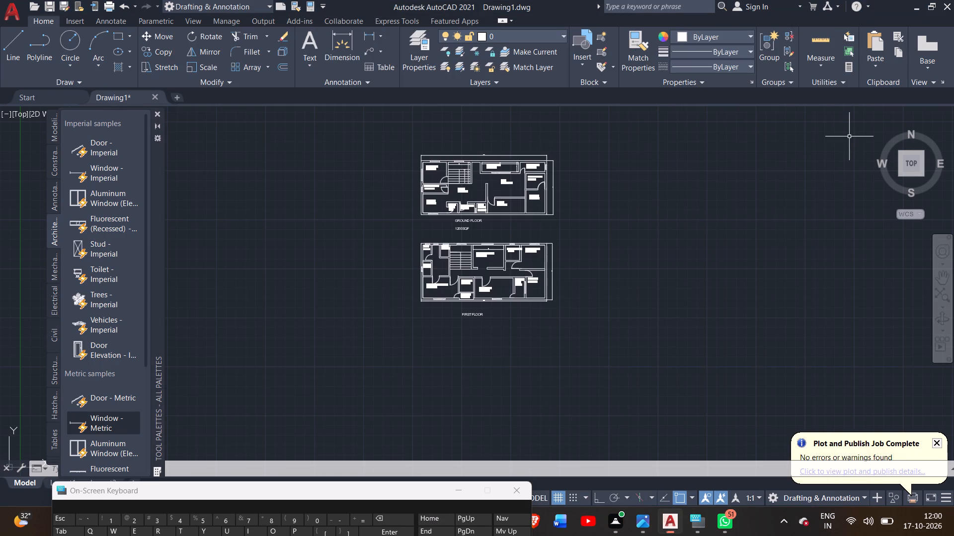